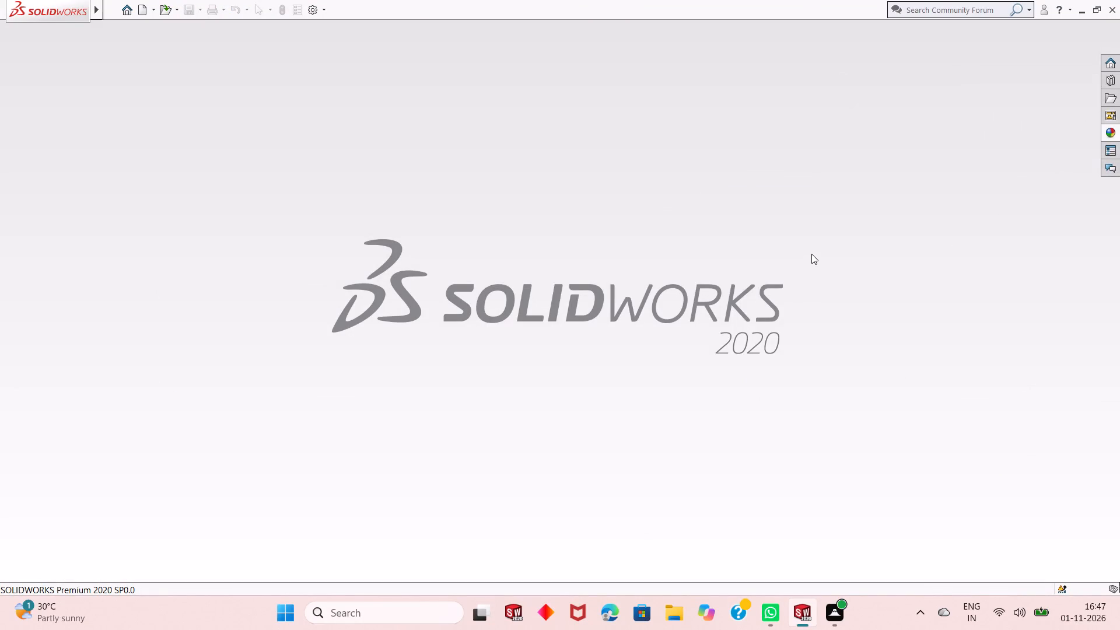
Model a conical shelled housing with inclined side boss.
Create a new part document.
left_click(142, 9)
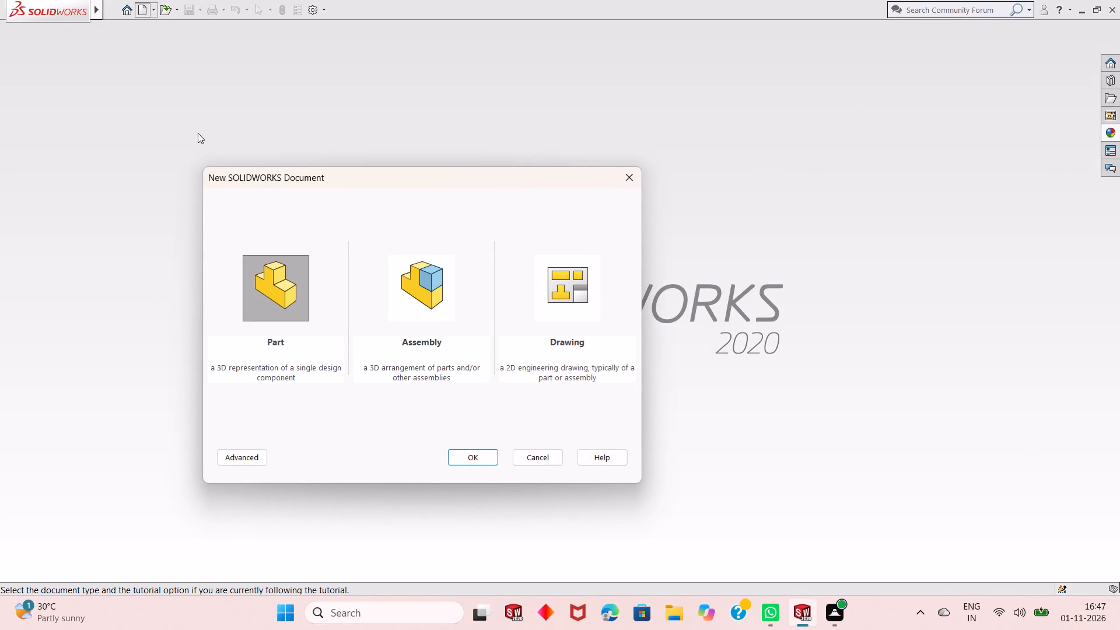
double_click(272, 301)
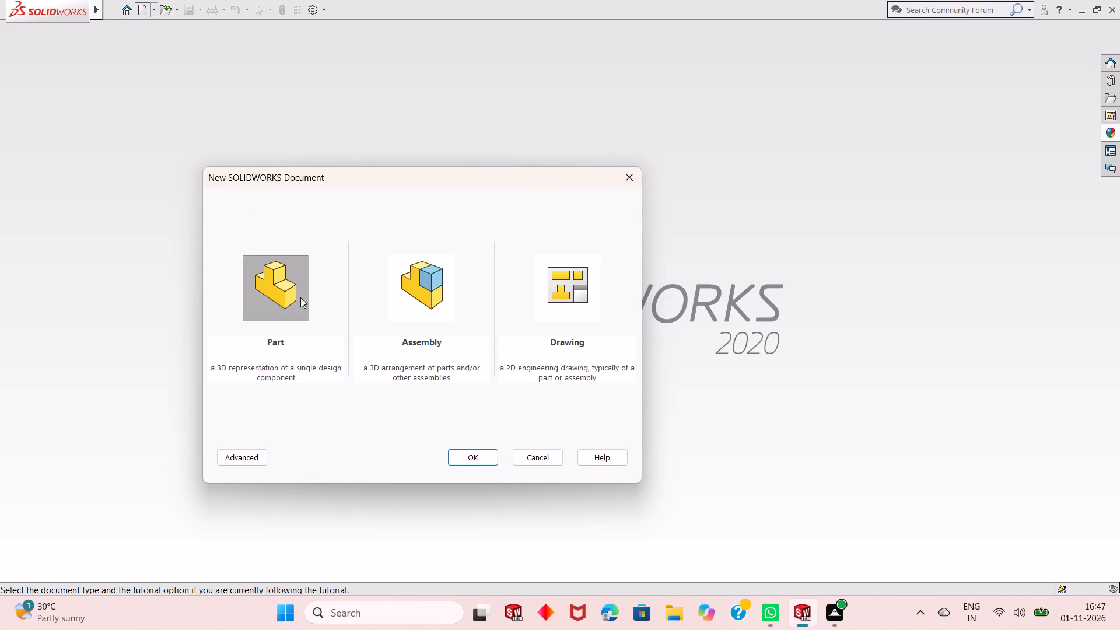
double_click(299, 296)
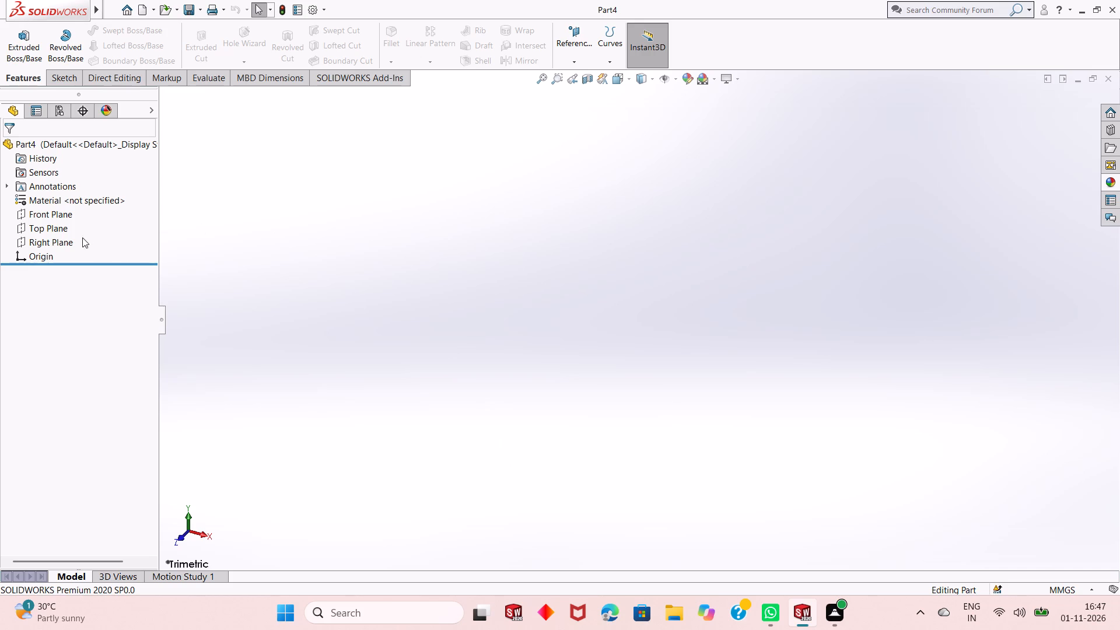
Start a sketch on the Top Plane and draw a circle of about 121 mm diameter centred on the origin.
left_click(64, 234)
left_click(76, 212)
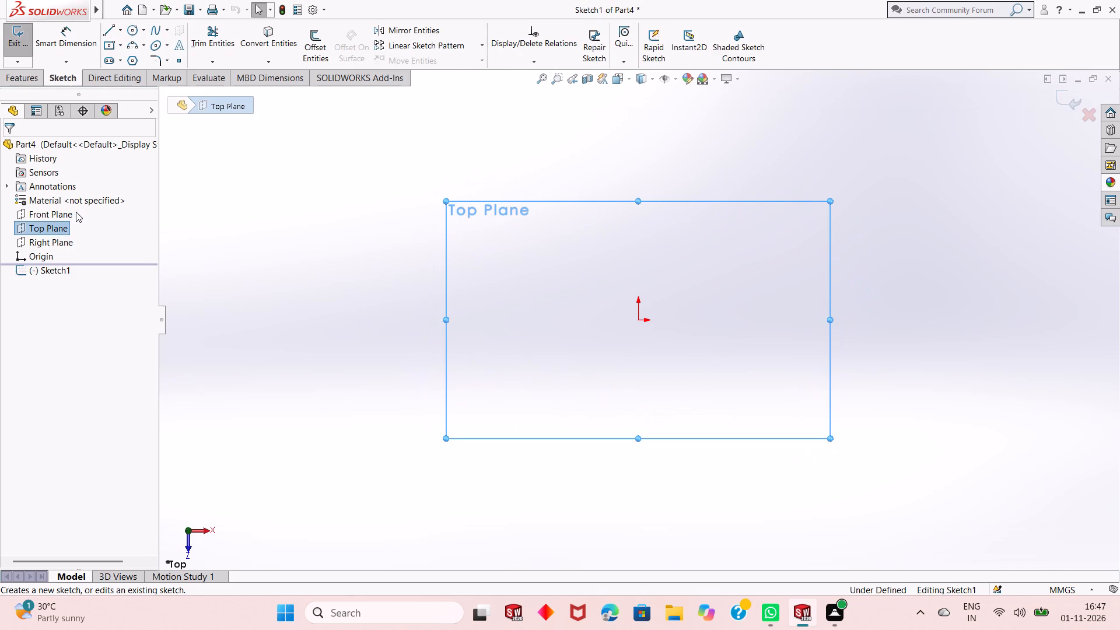
left_click(127, 33)
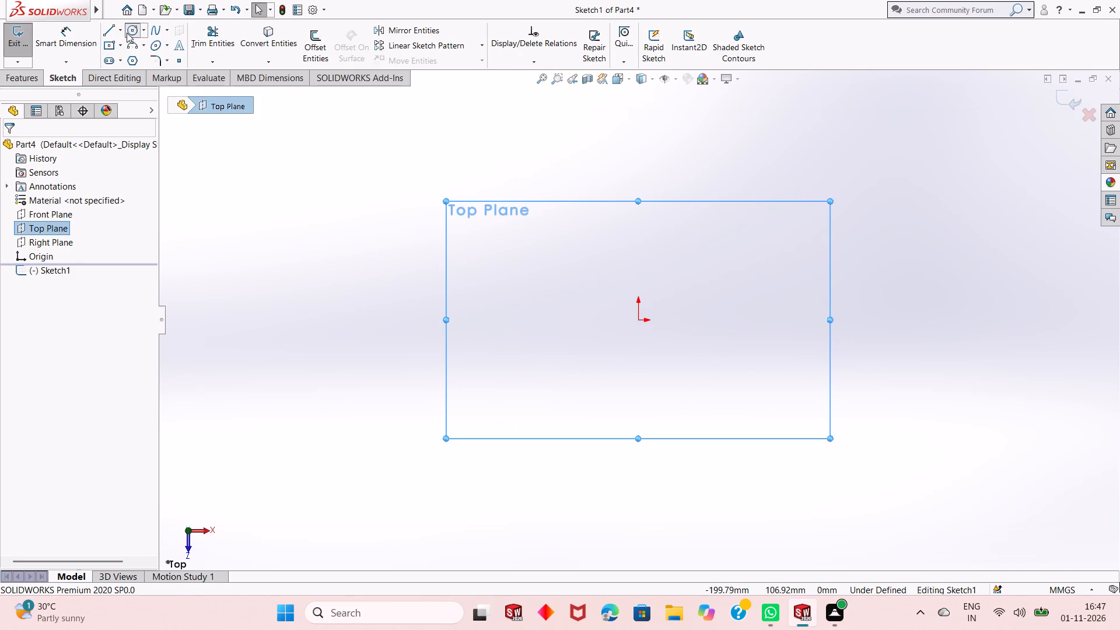
left_click(637, 321)
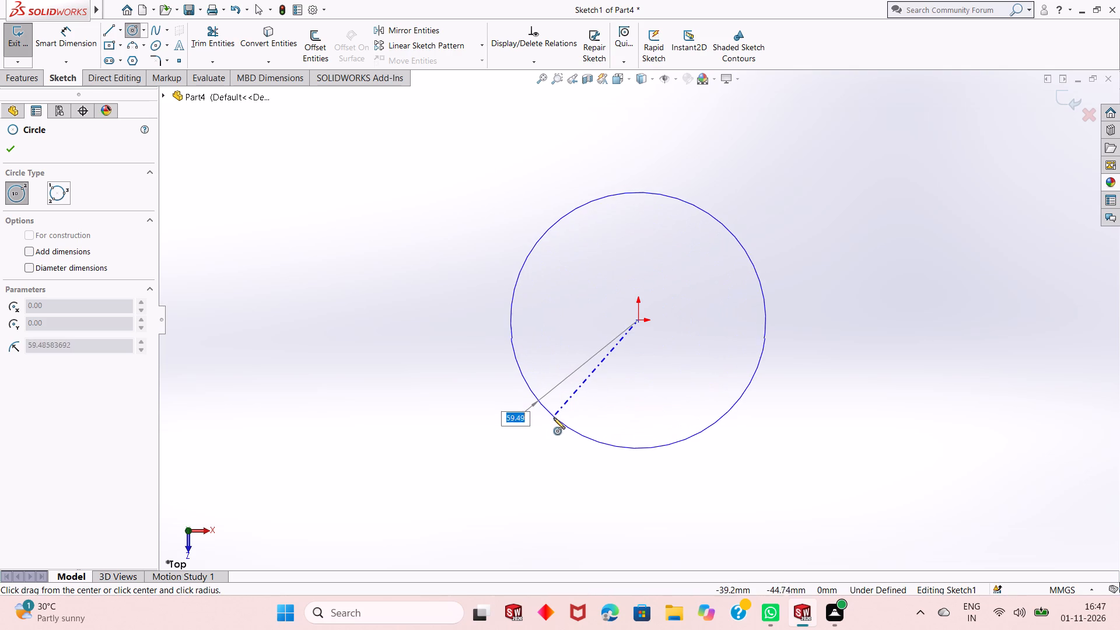
left_click(553, 419)
right_click(344, 160)
left_click(370, 166)
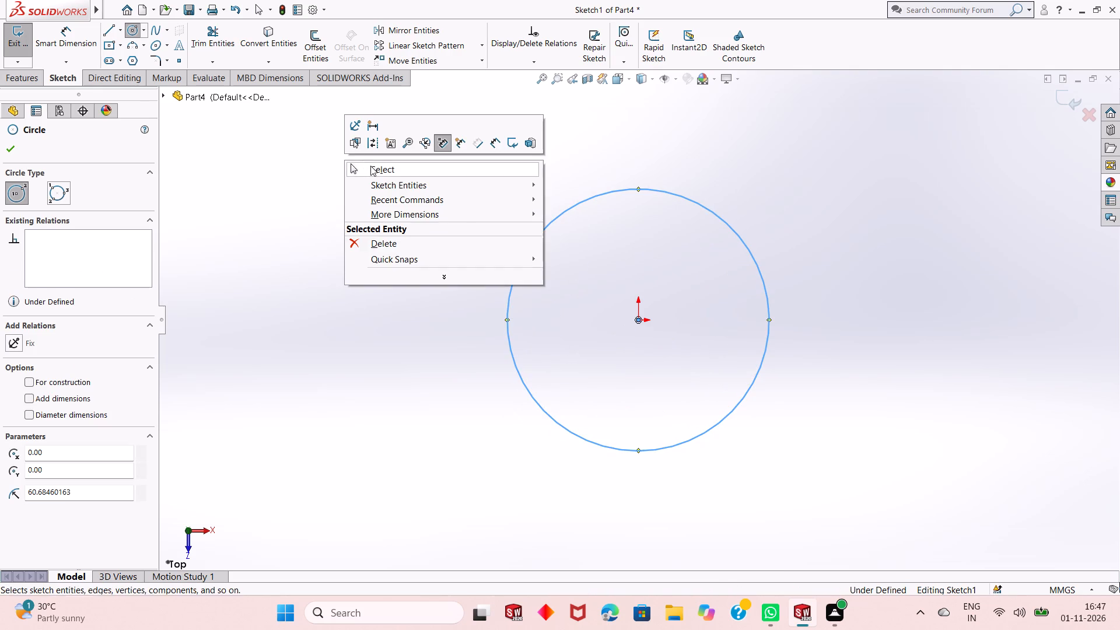
Dimension the circle's diameter as 112+6, giving 118 mm.
left_click(51, 45)
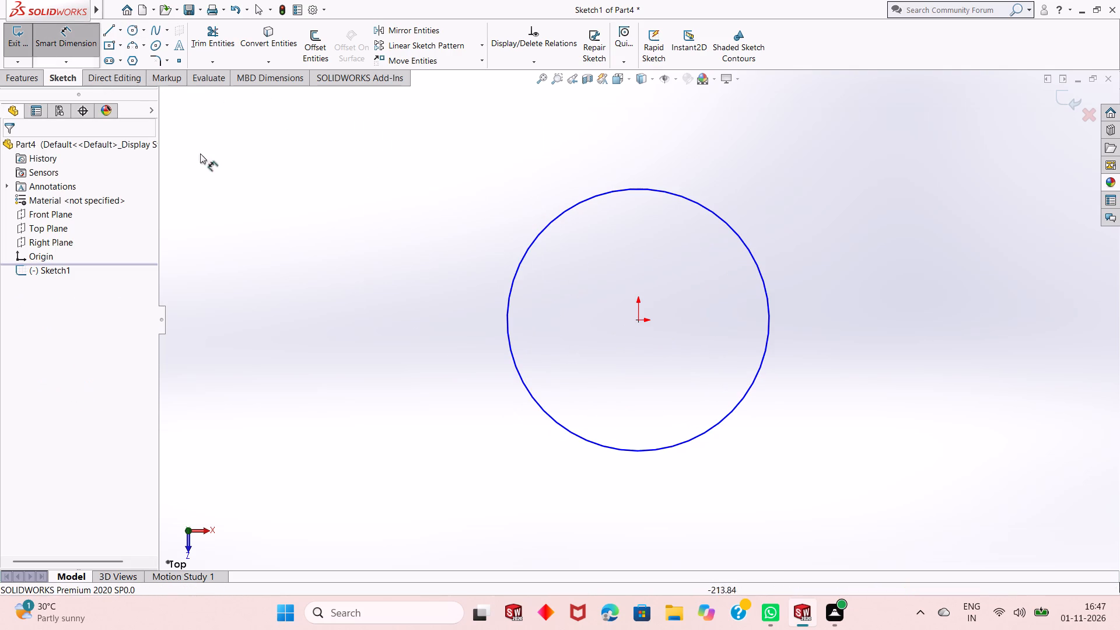
left_click(539, 411)
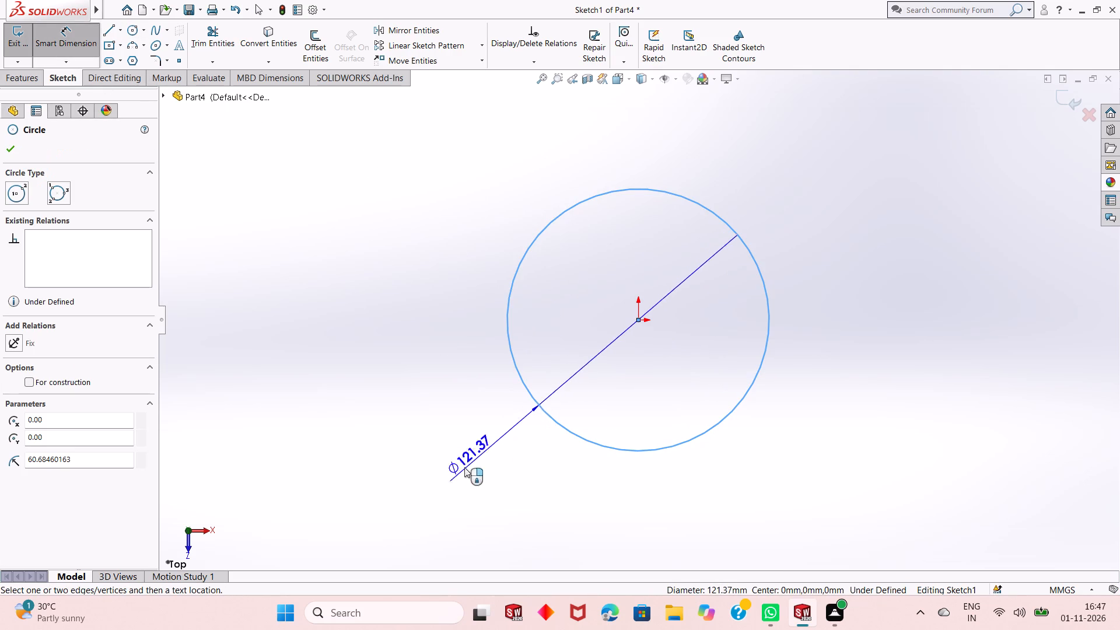
left_click(433, 490)
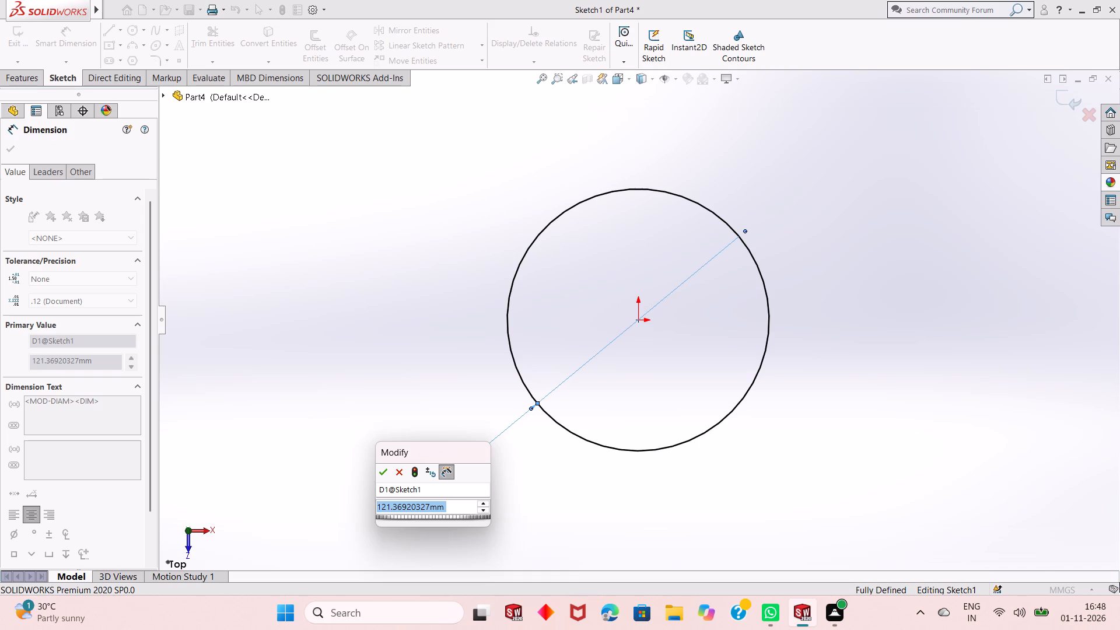
type("112+")
key("6")
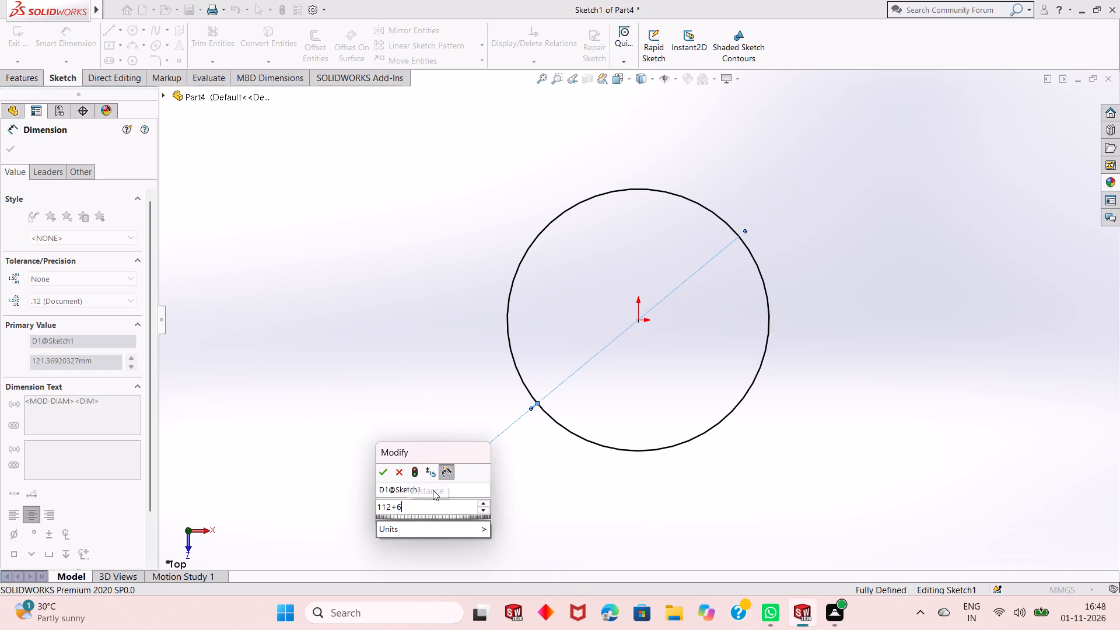
key("Return")
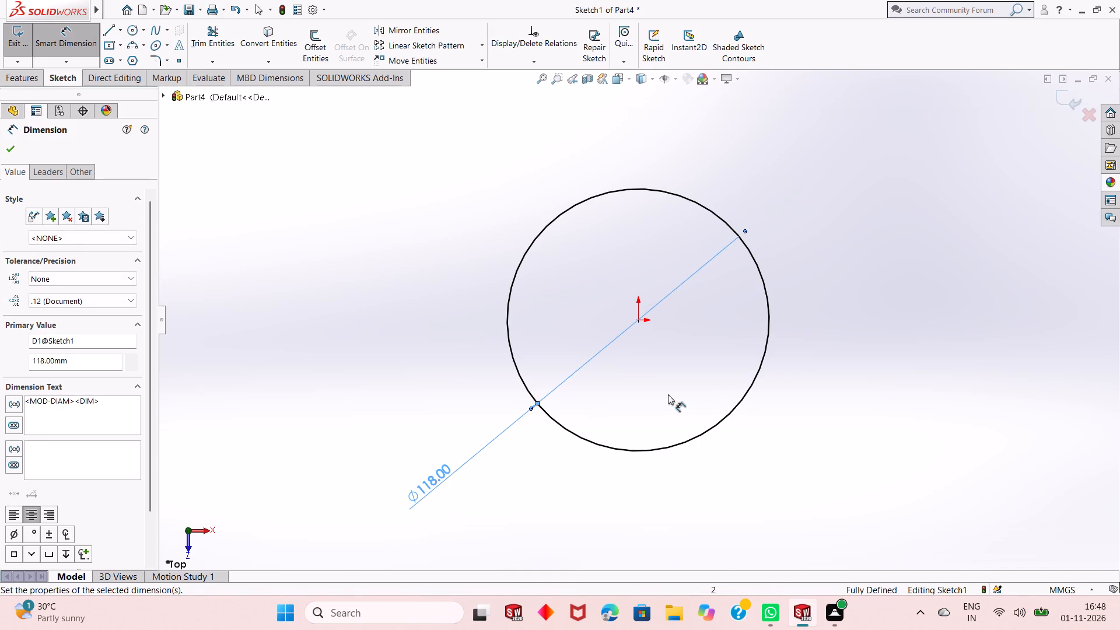
Extrude the 118 mm circle as a blind boss 8 mm deep from the sketch plane.
left_click(20, 79)
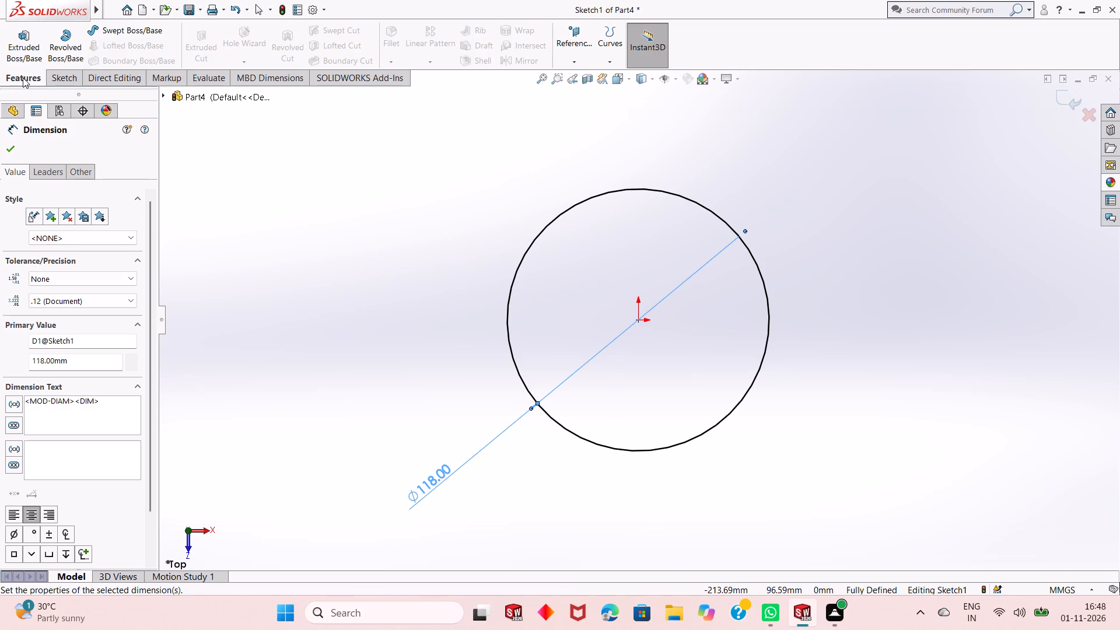
left_click(32, 47)
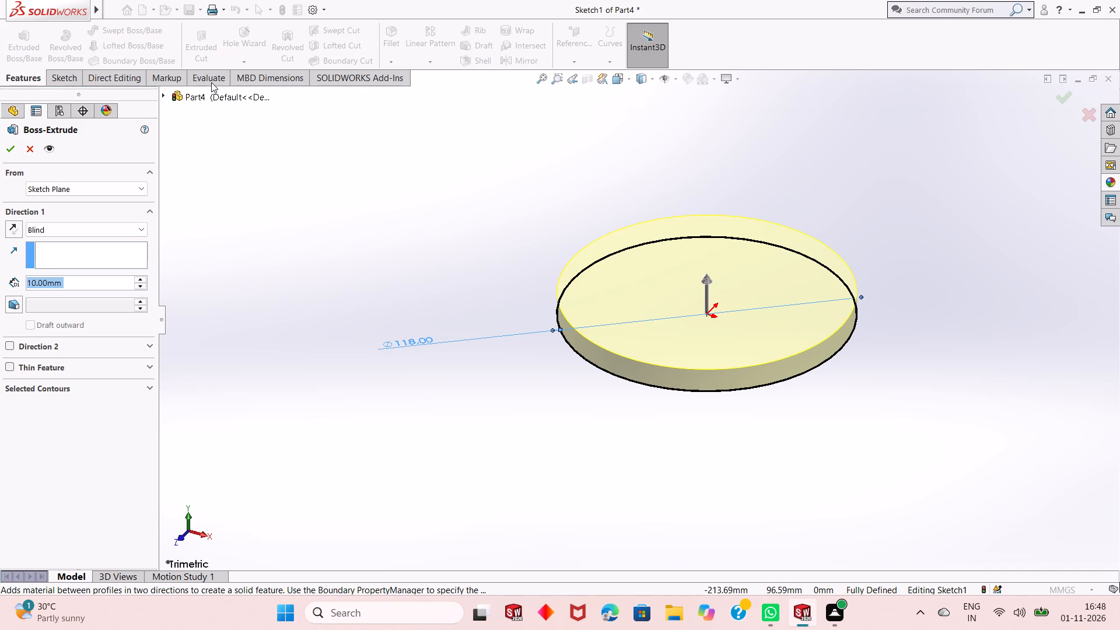
key("8")
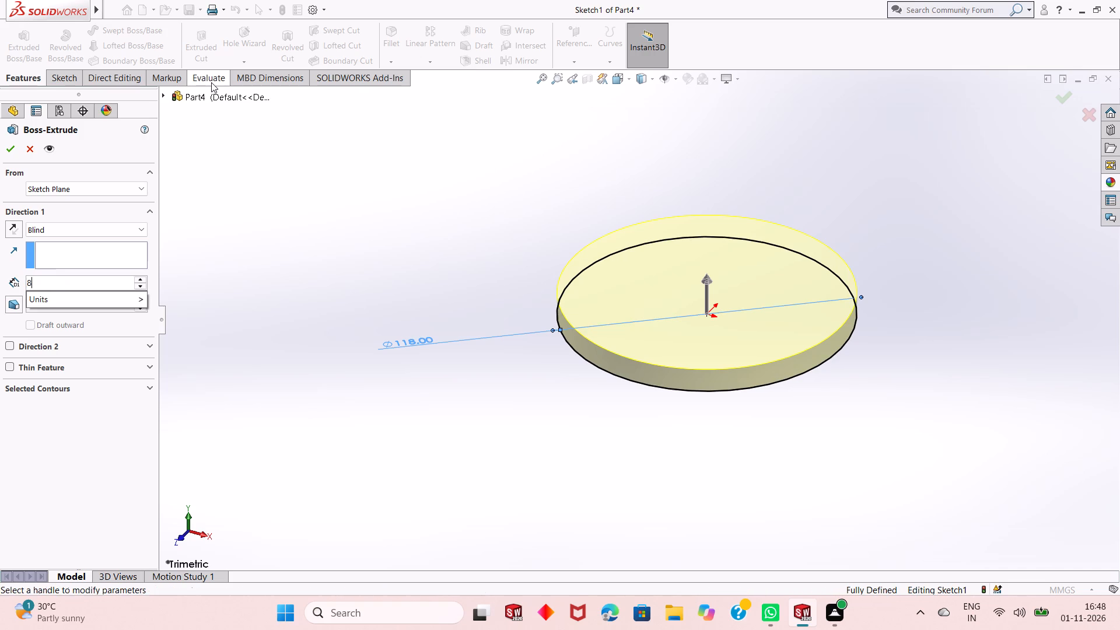
key("Return")
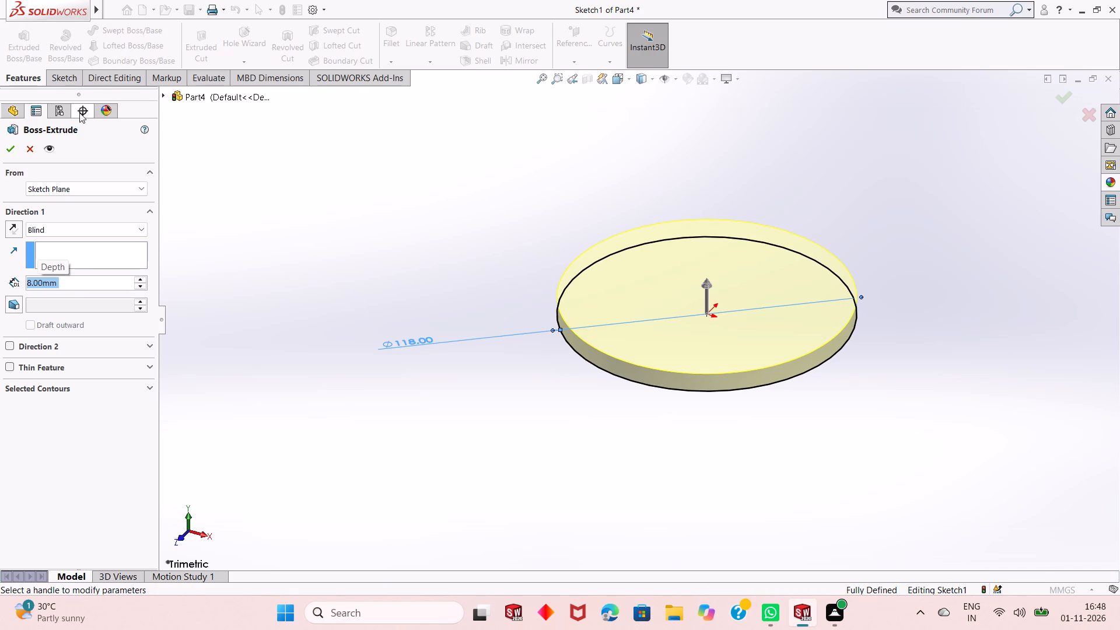
left_click(6, 156)
left_click(346, 229)
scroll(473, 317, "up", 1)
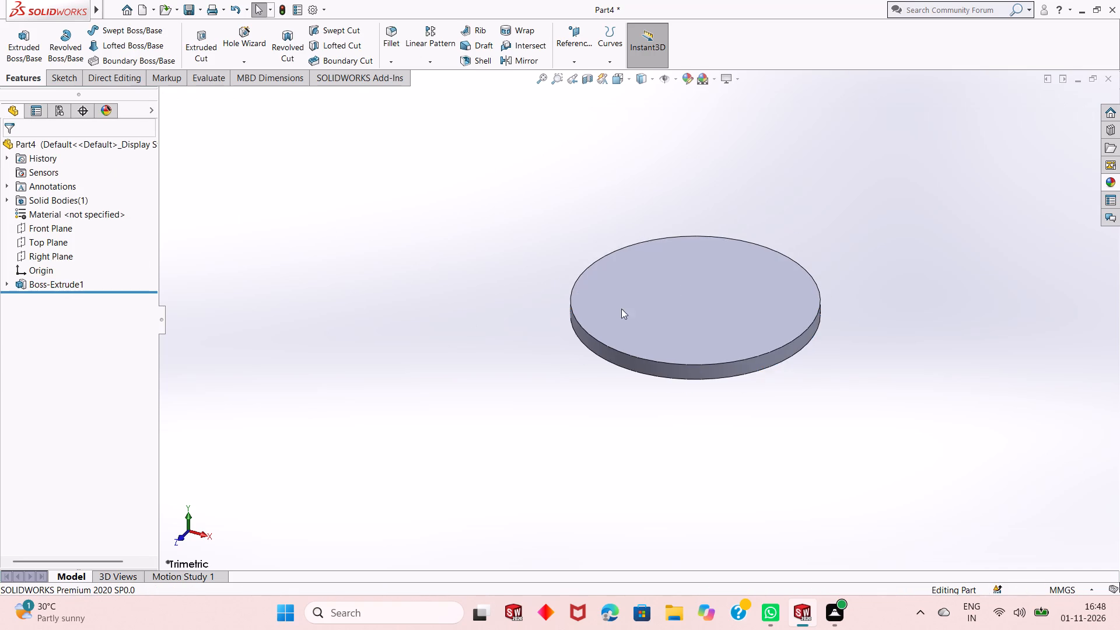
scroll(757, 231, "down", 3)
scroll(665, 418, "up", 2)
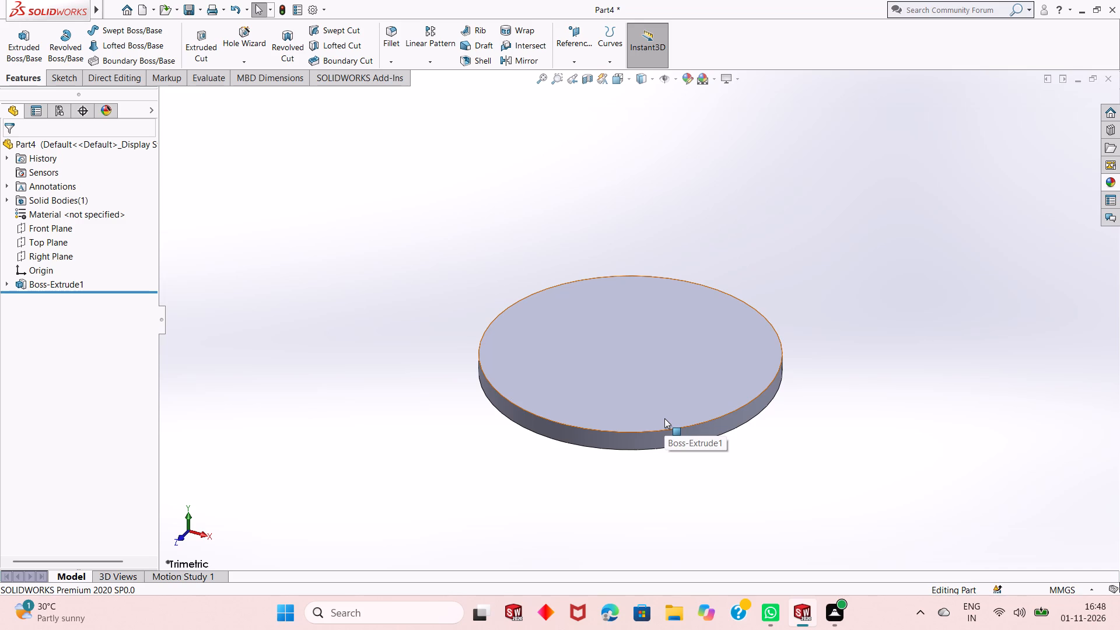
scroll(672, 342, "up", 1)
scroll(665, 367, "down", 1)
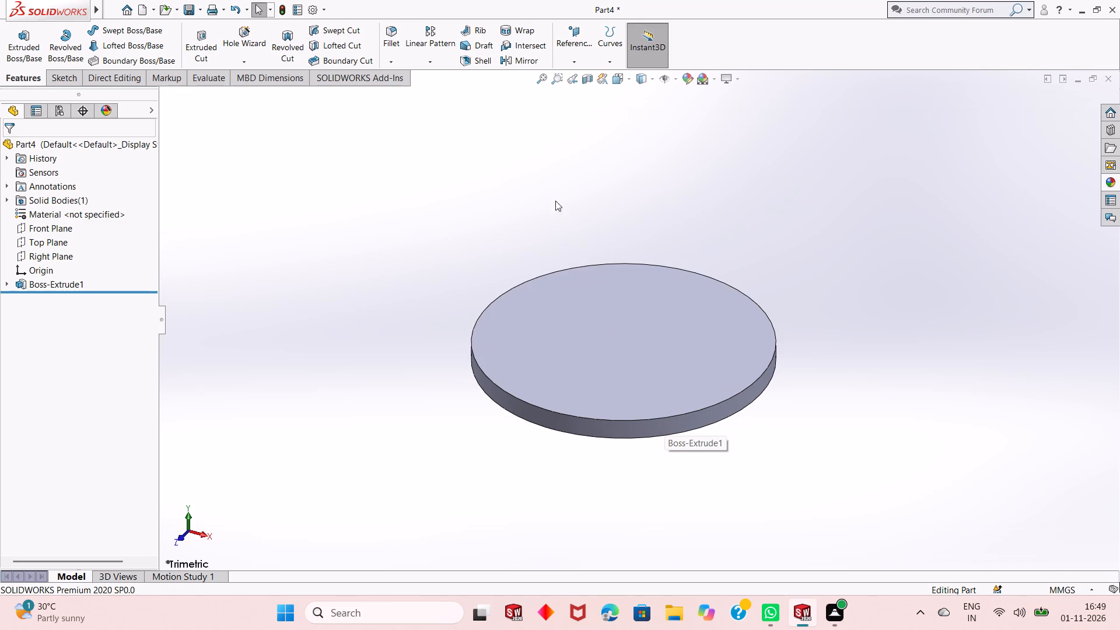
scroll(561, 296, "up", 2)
Create a reference plane offset upward from the Top Plane by 92-12, giving 80 mm.
left_click(572, 47)
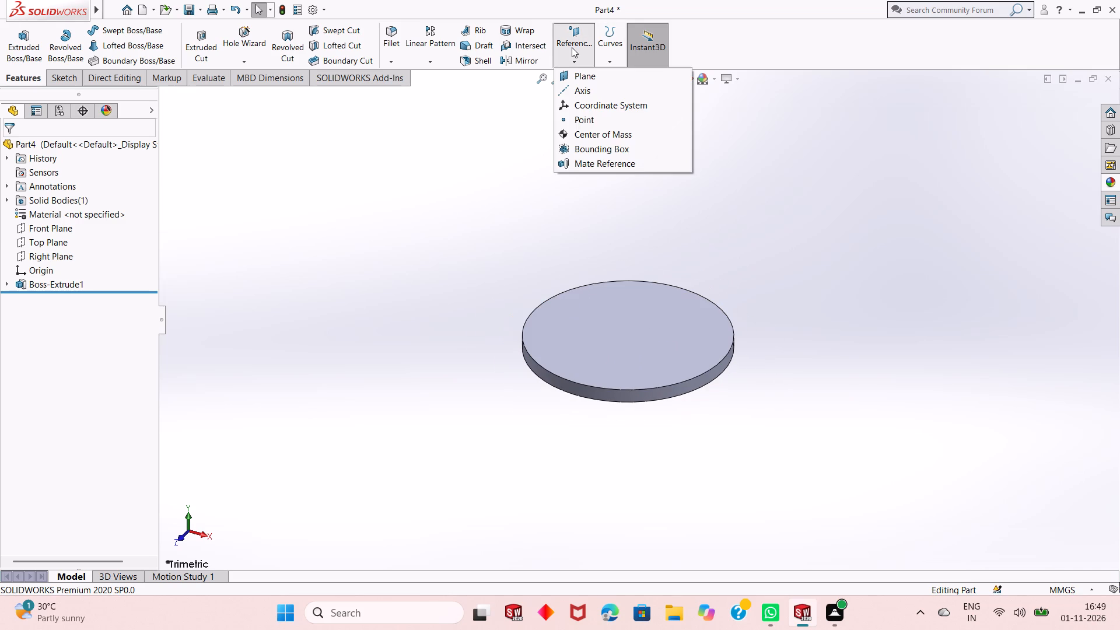
left_click(346, 129)
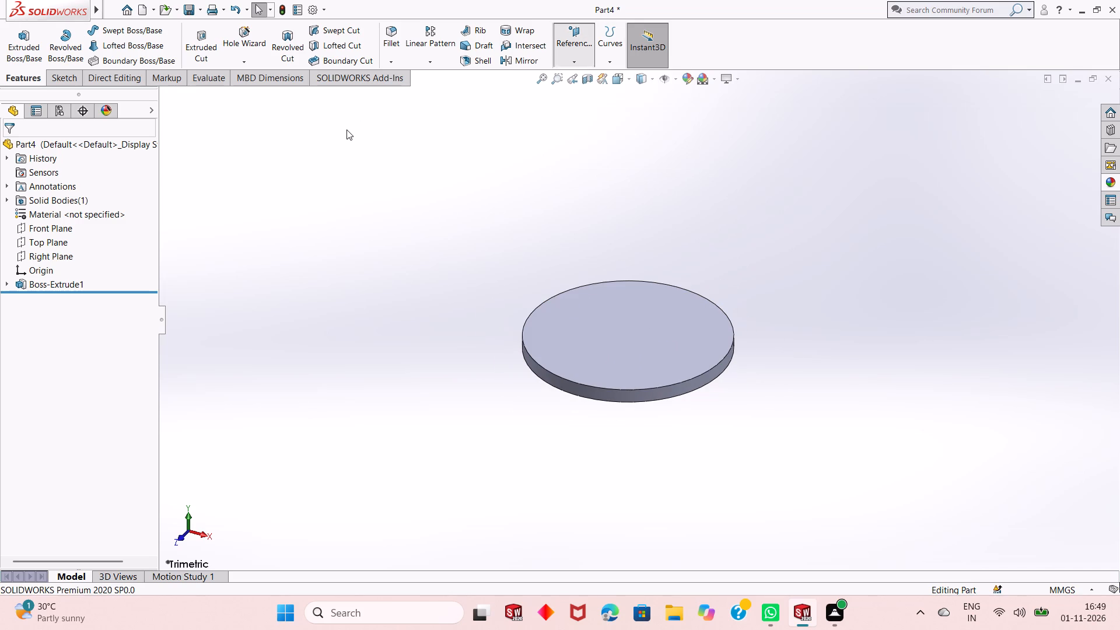
left_click(69, 242)
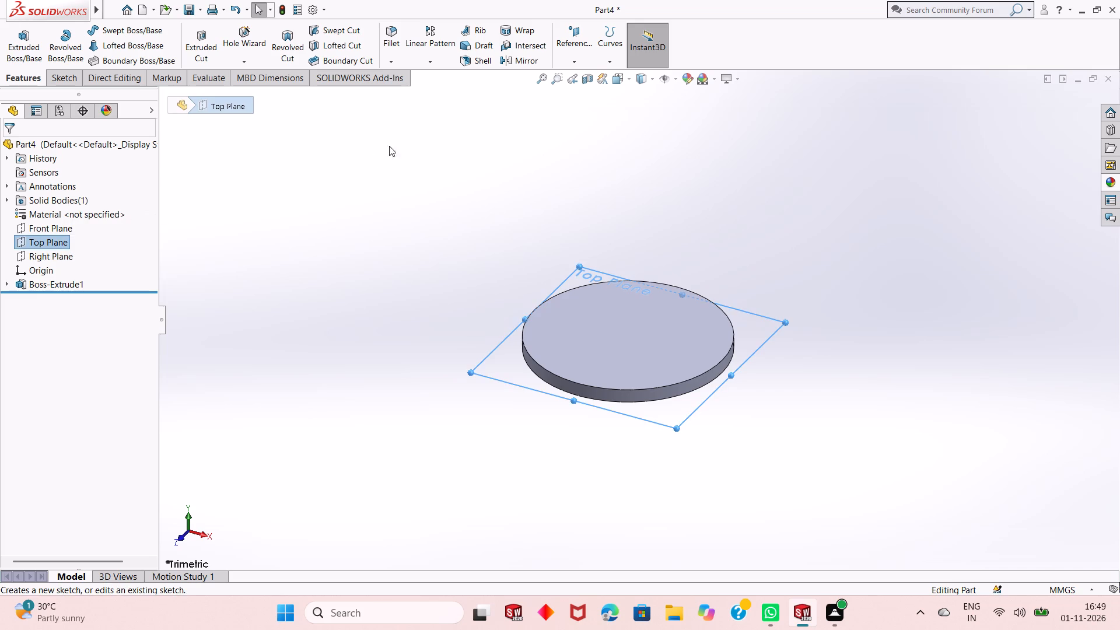
left_click(580, 50)
left_click(581, 76)
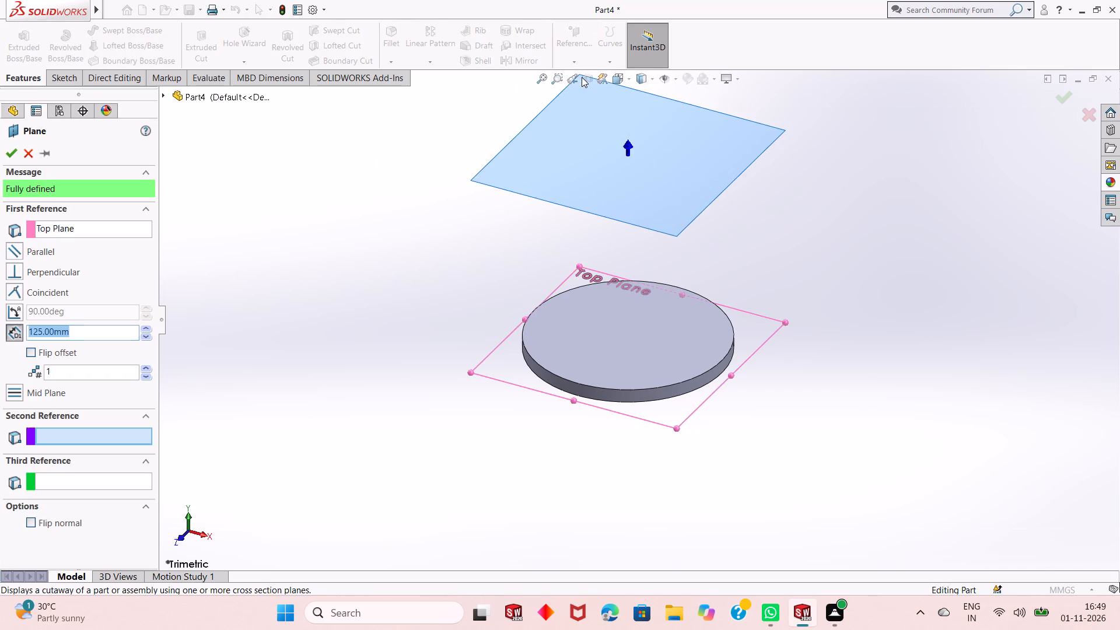
scroll(522, 344, "up", 3)
scroll(656, 281, "down", 1)
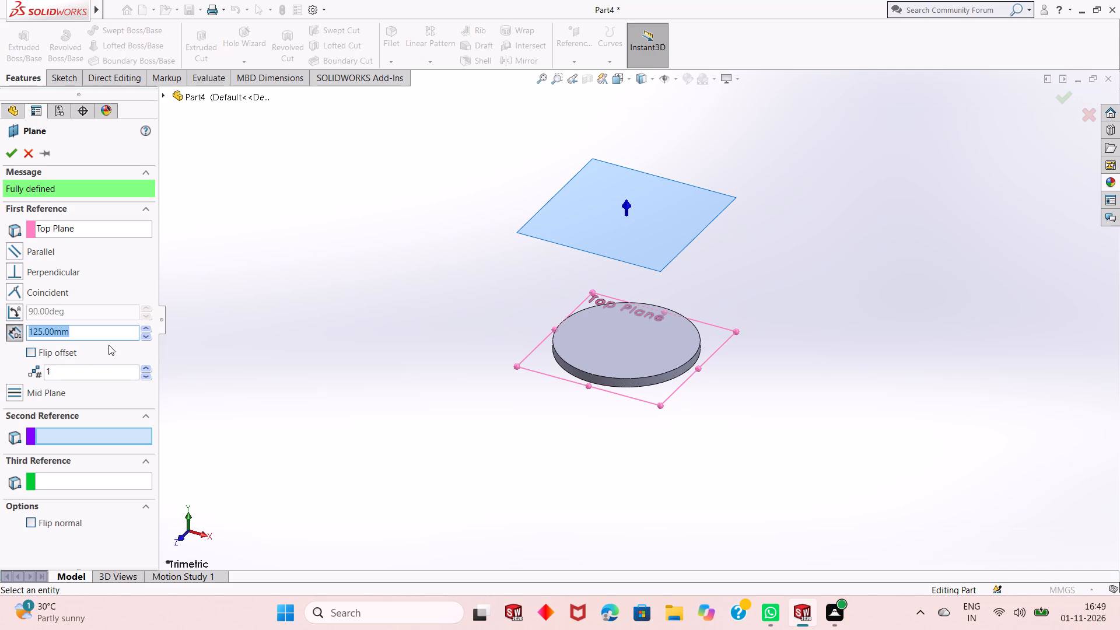
type("92-")
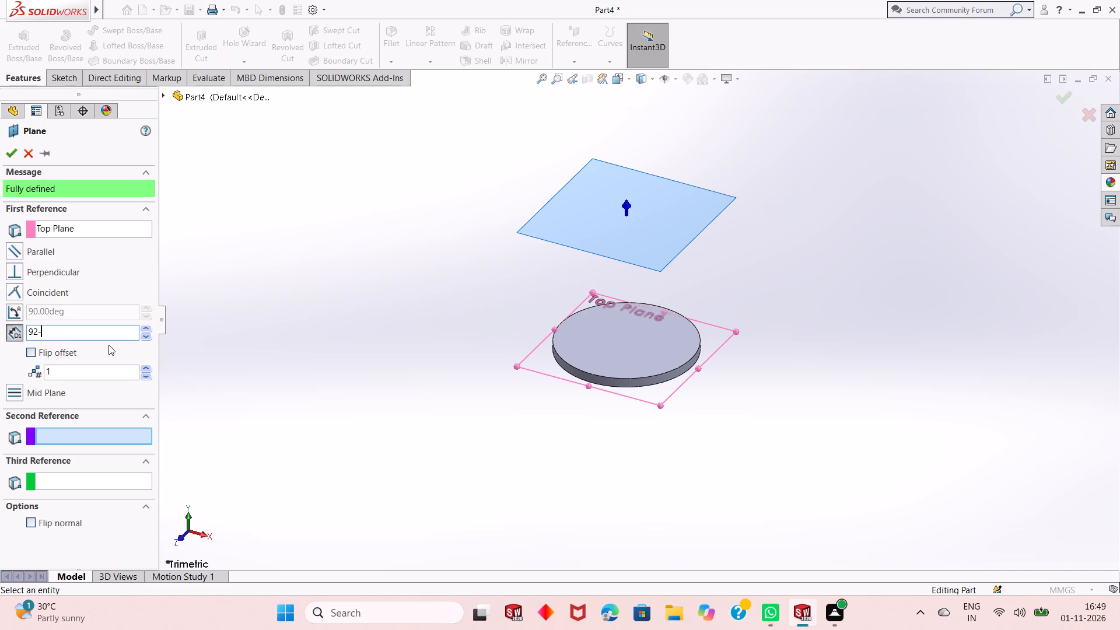
type("12")
key("Return")
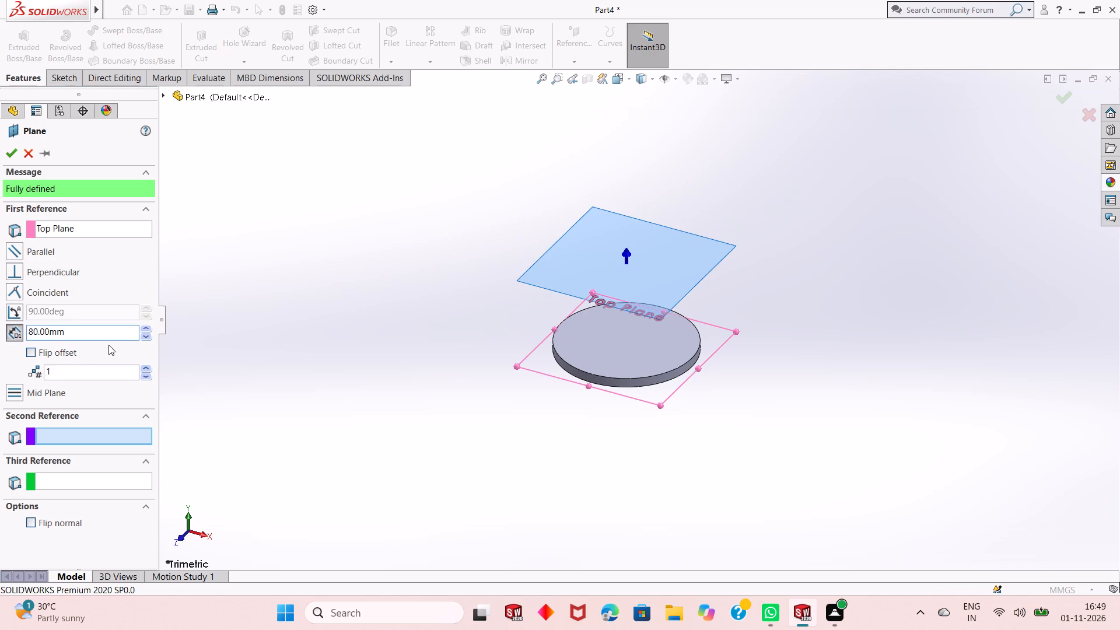
left_click(8, 149)
Start a sketch on the new offset plane and draw a circle of about 74 mm diameter centred on the origin.
right_click(588, 226)
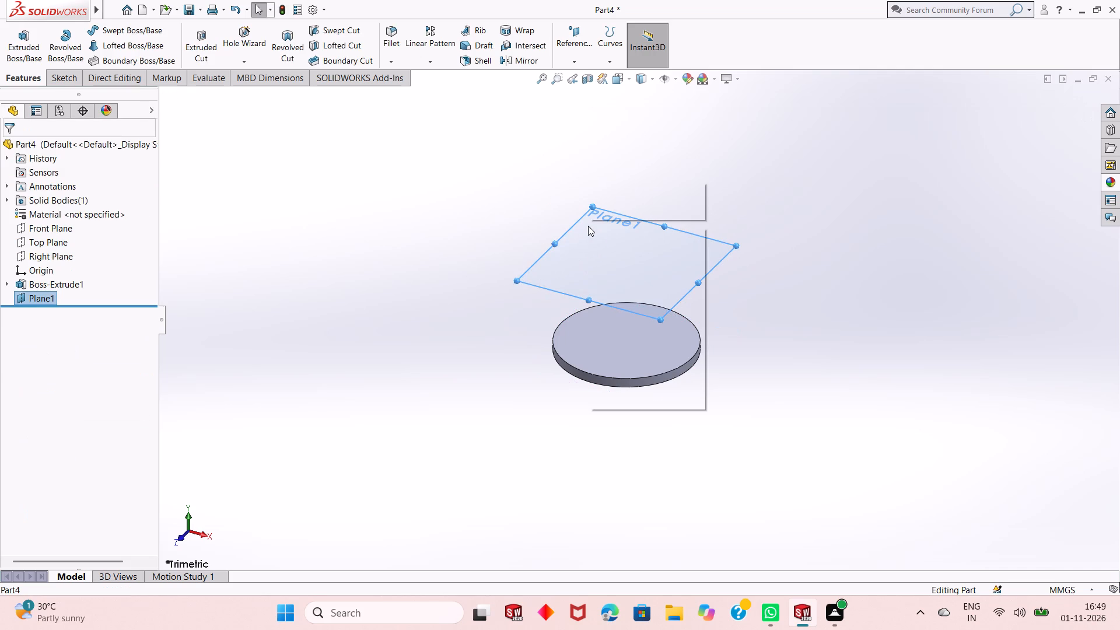
left_click(619, 214)
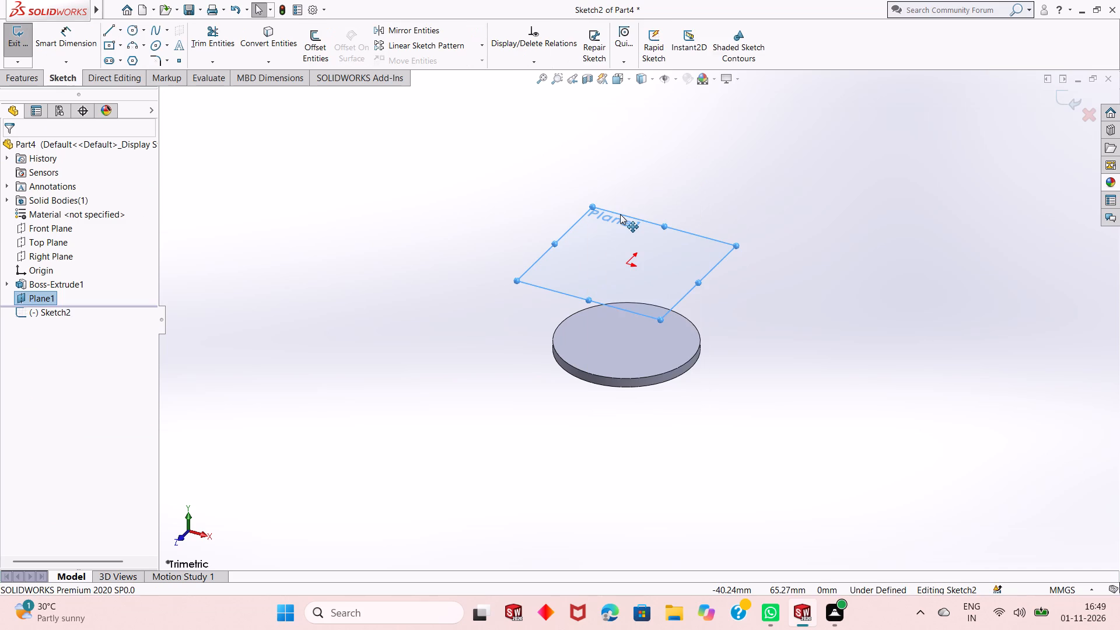
key("ctrl+8")
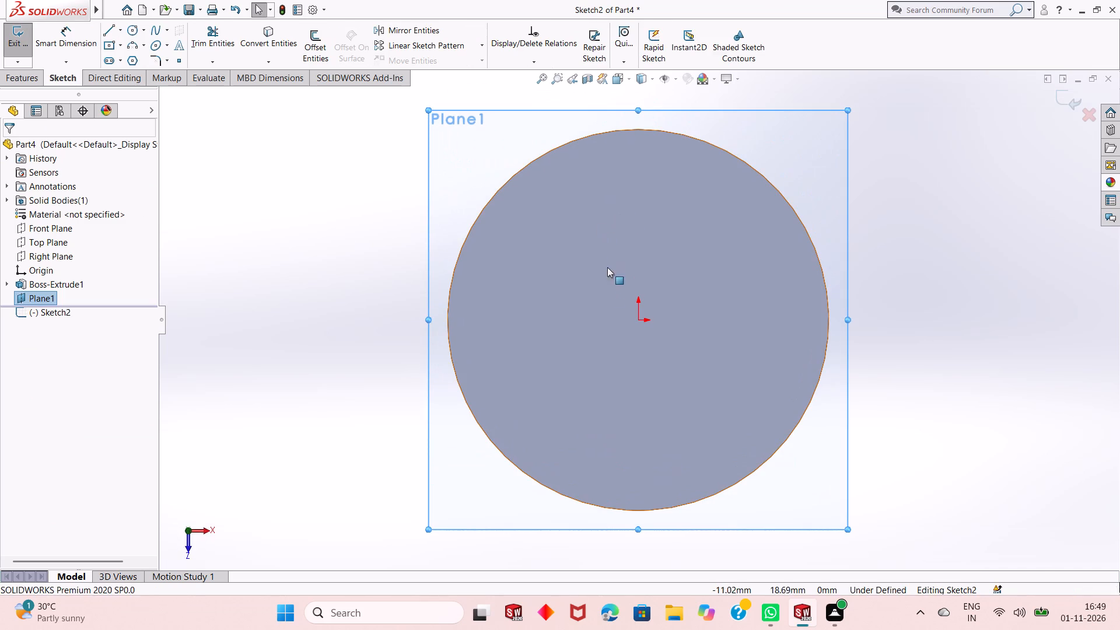
scroll(606, 294, "up", 2)
left_click(396, 252)
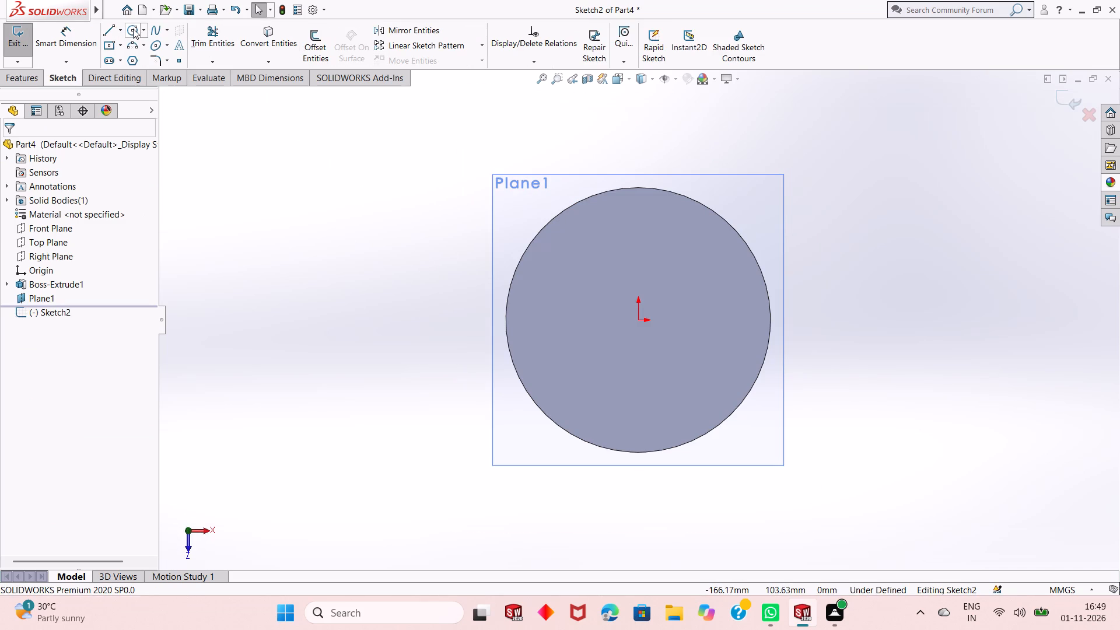
left_click(133, 29)
left_click(639, 320)
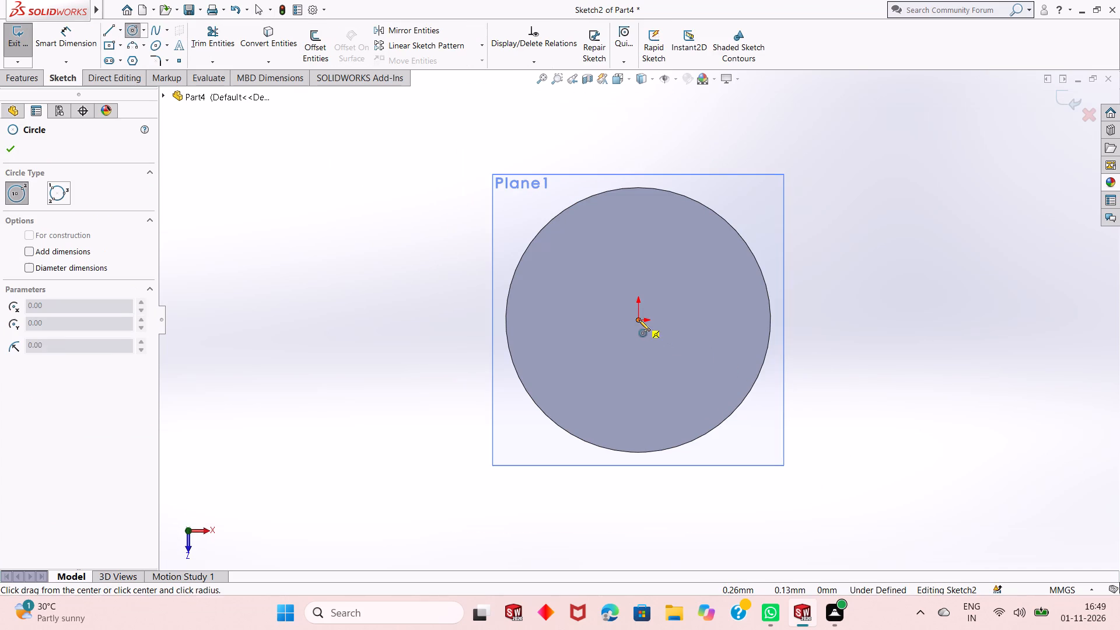
left_click(661, 240)
right_click(359, 232)
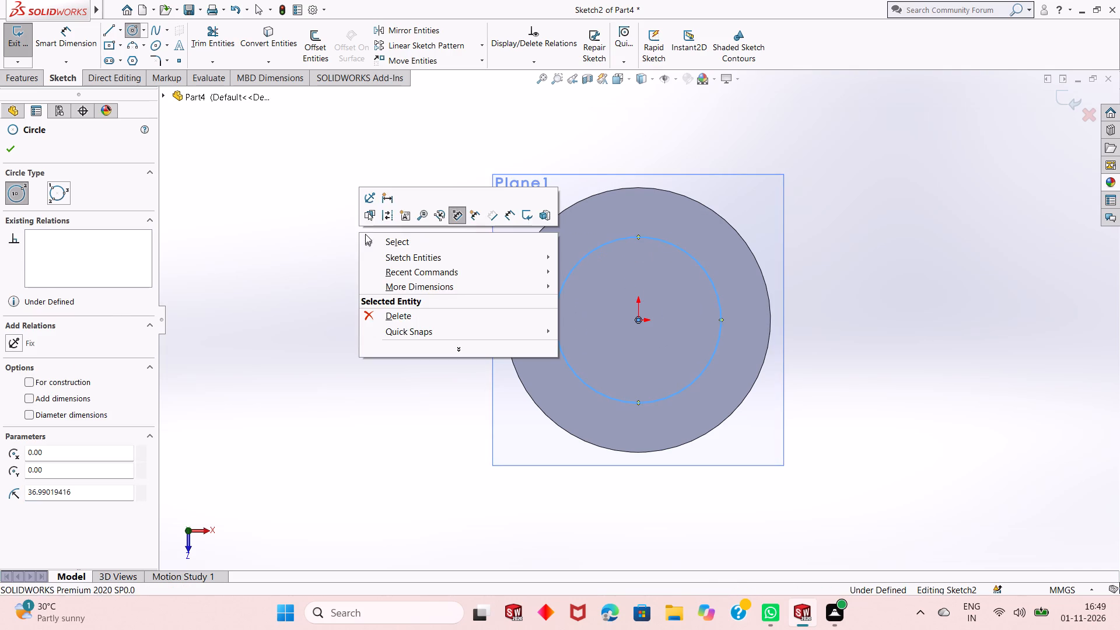
left_click(372, 239)
Dimension the circle's diameter on the offset plane as 46 mm and exit the sketch.
left_click(51, 33)
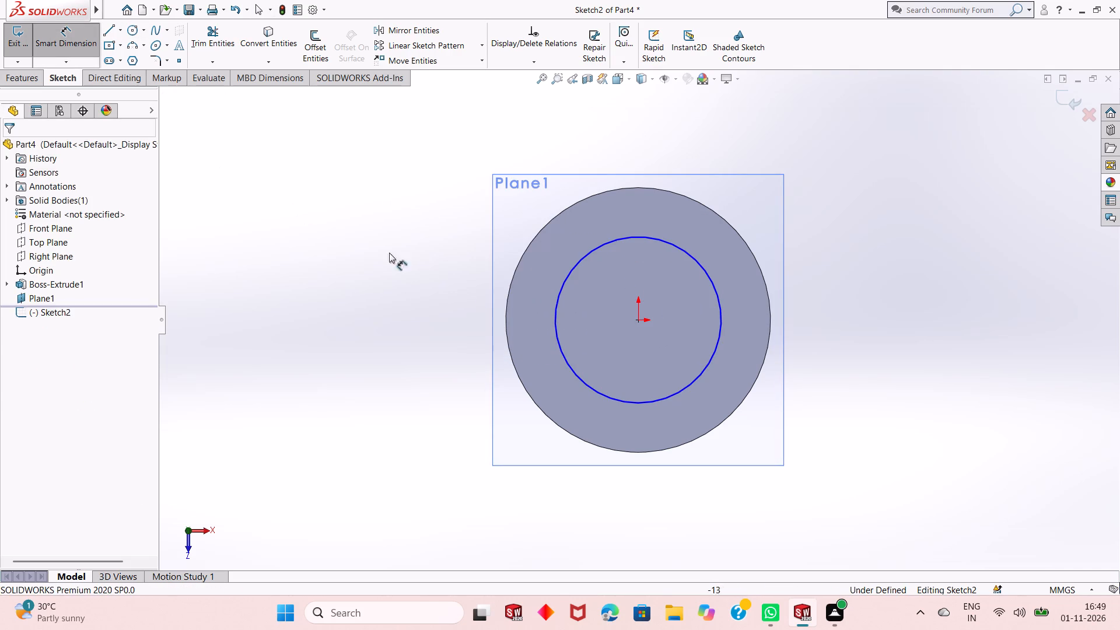
left_click(573, 359)
left_click(574, 368)
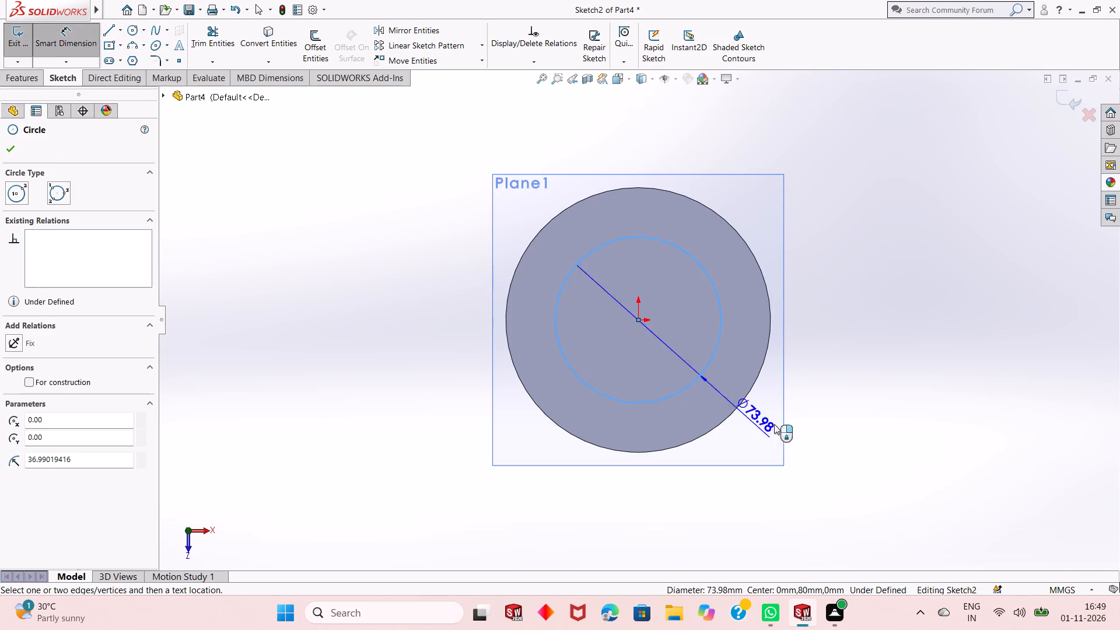
left_click(923, 473)
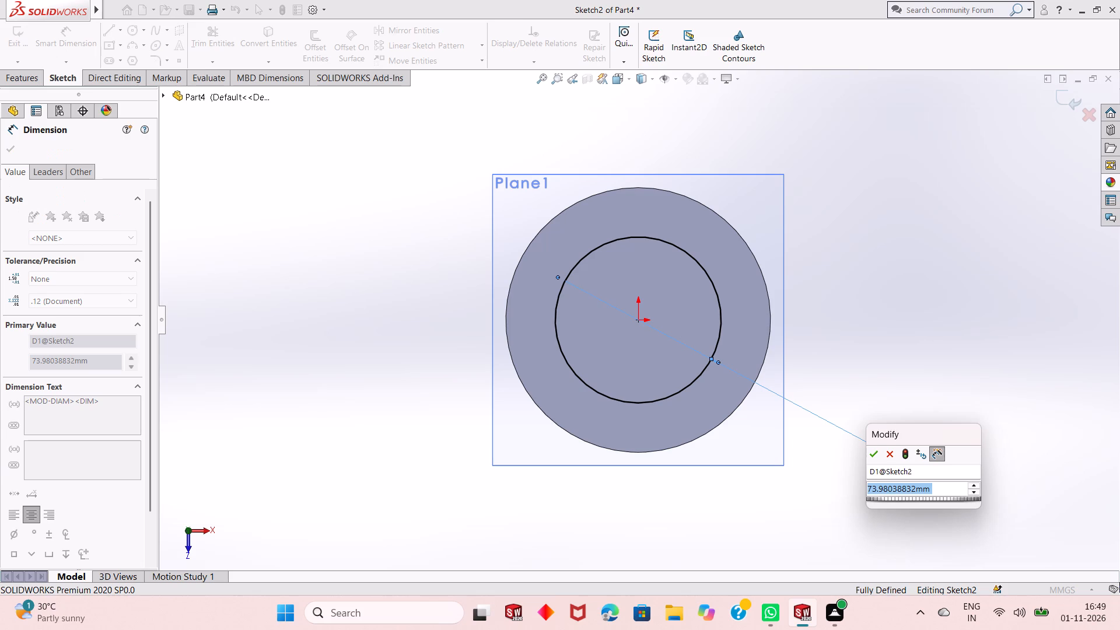
key("5")
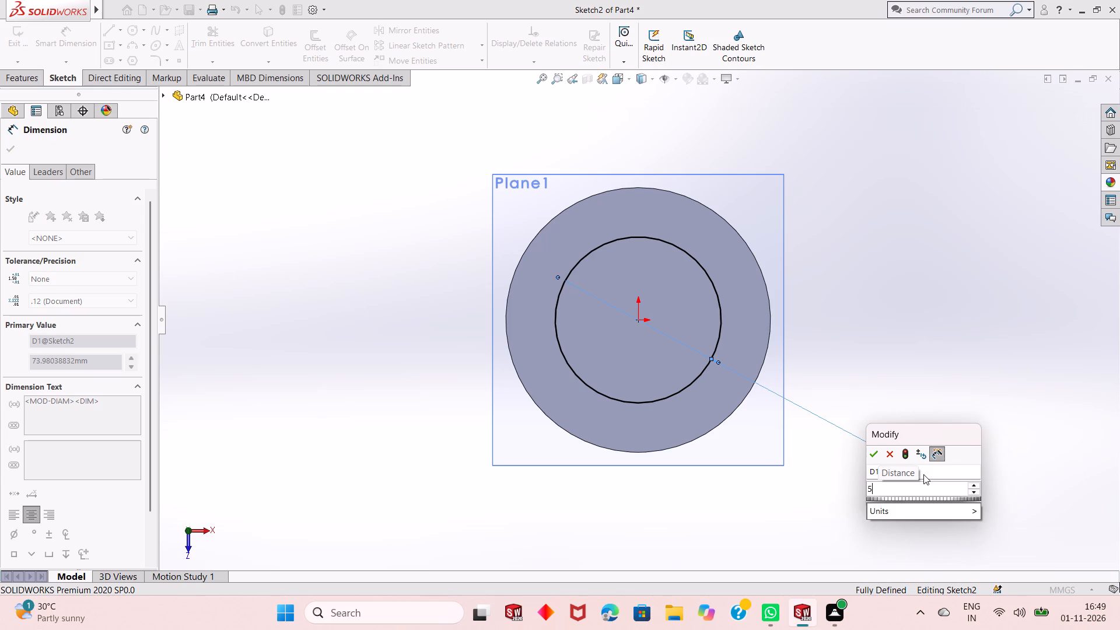
key("BackSpace")
type("46")
key("Return")
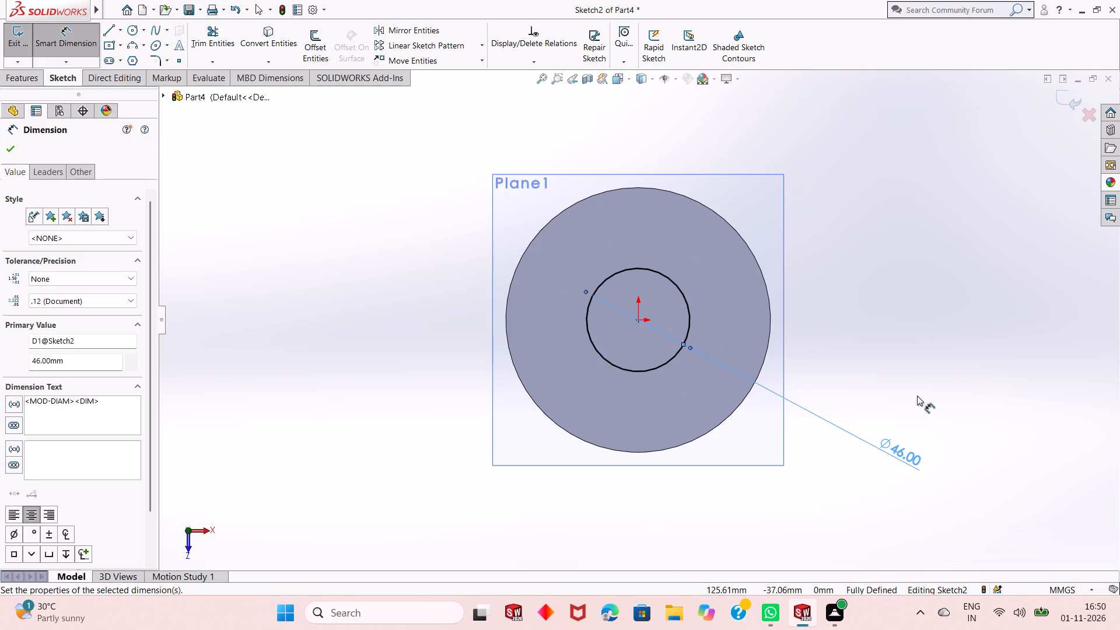
right_click(842, 225)
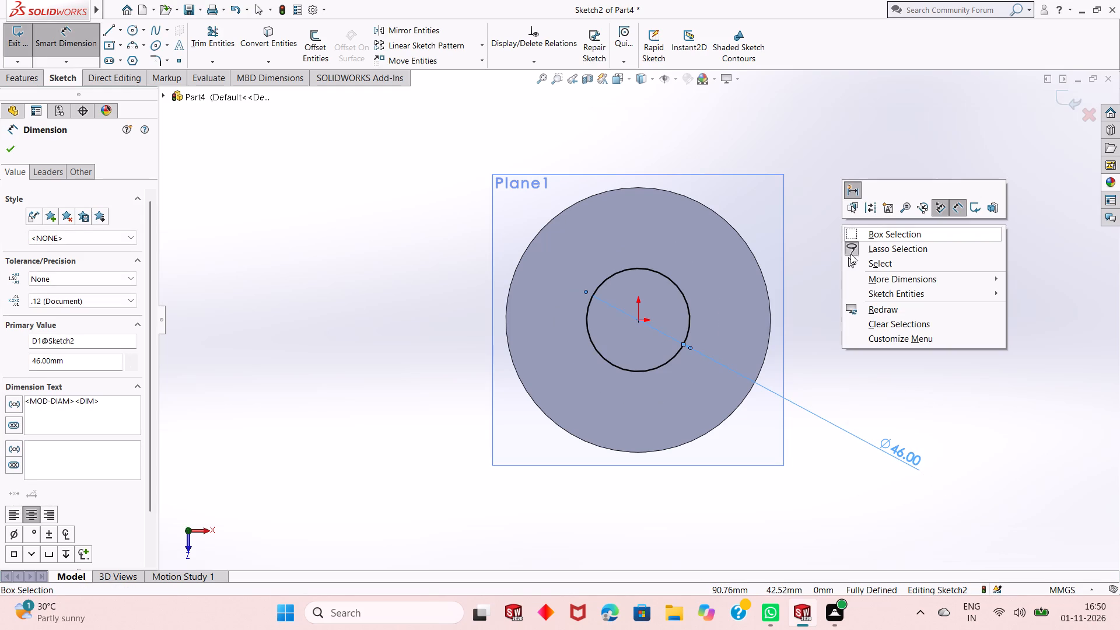
left_click(853, 267)
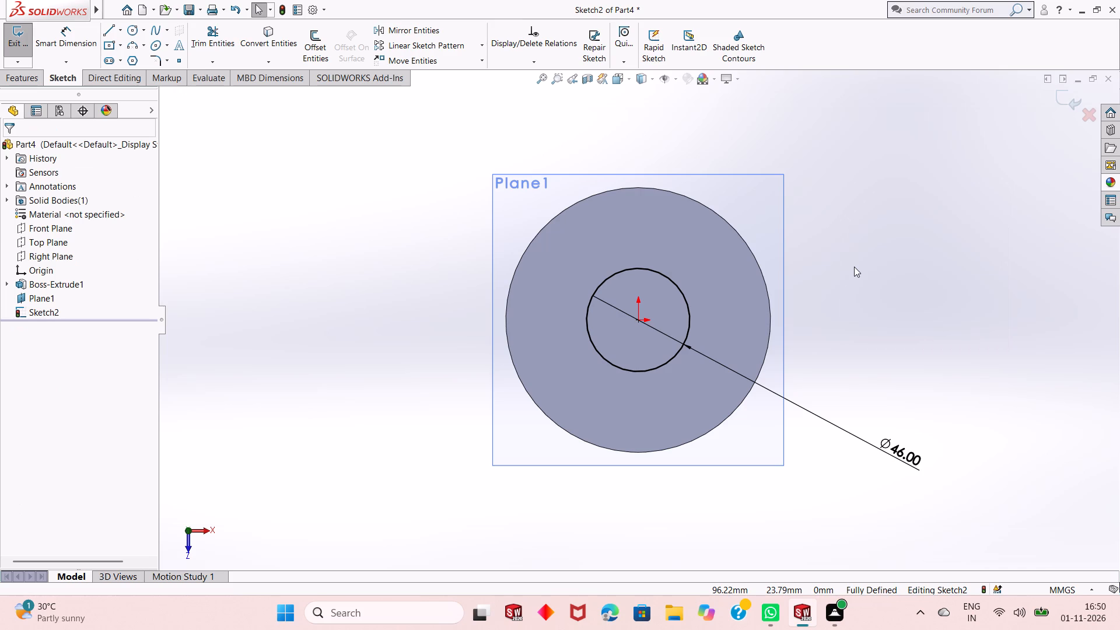
middle_click_drag(539, 475, 569, 345)
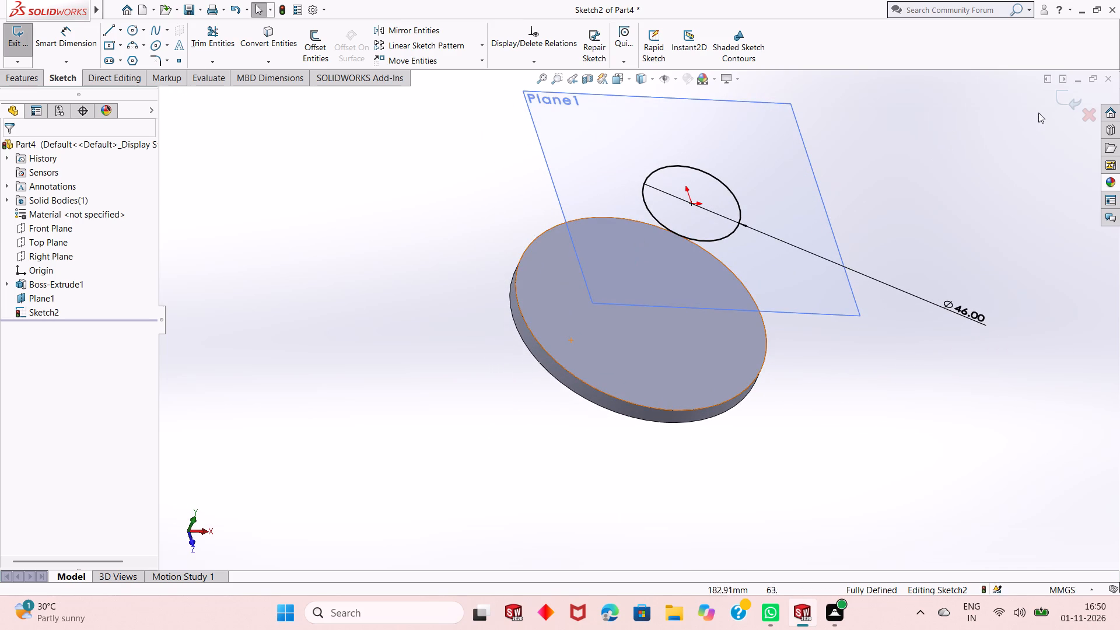
left_click(1060, 99)
Loft from the base disc's lower circular edge to the 46 mm circle, shifting the circle's connector point to line up with the edge's connector.
scroll(701, 230, "up", 1)
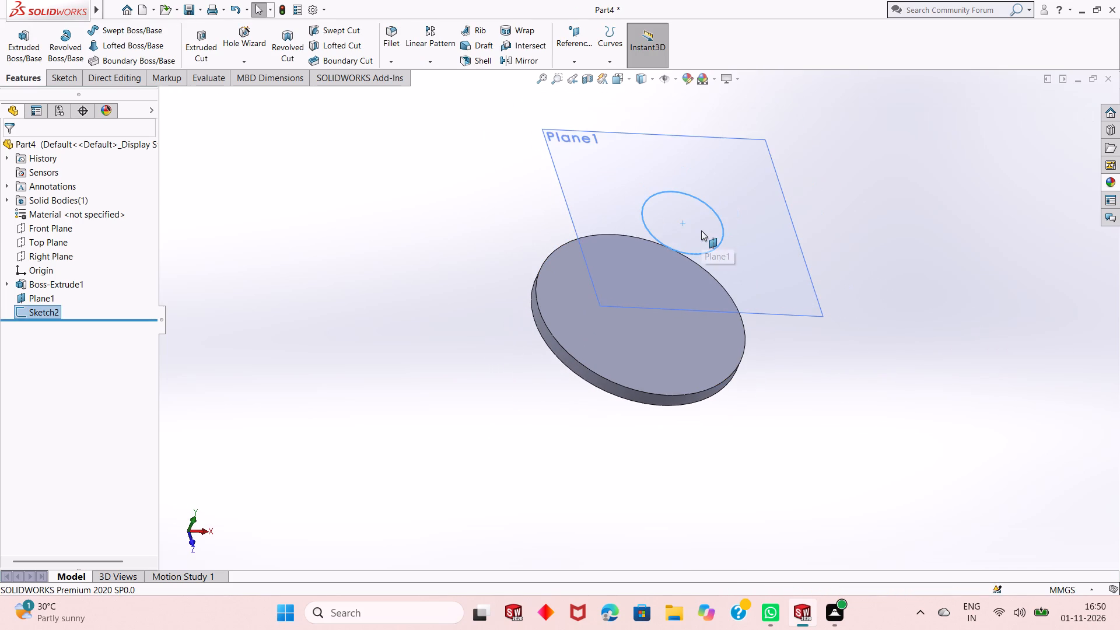
scroll(701, 231, "down", 1)
scroll(688, 264, "up", 1)
left_click(768, 367)
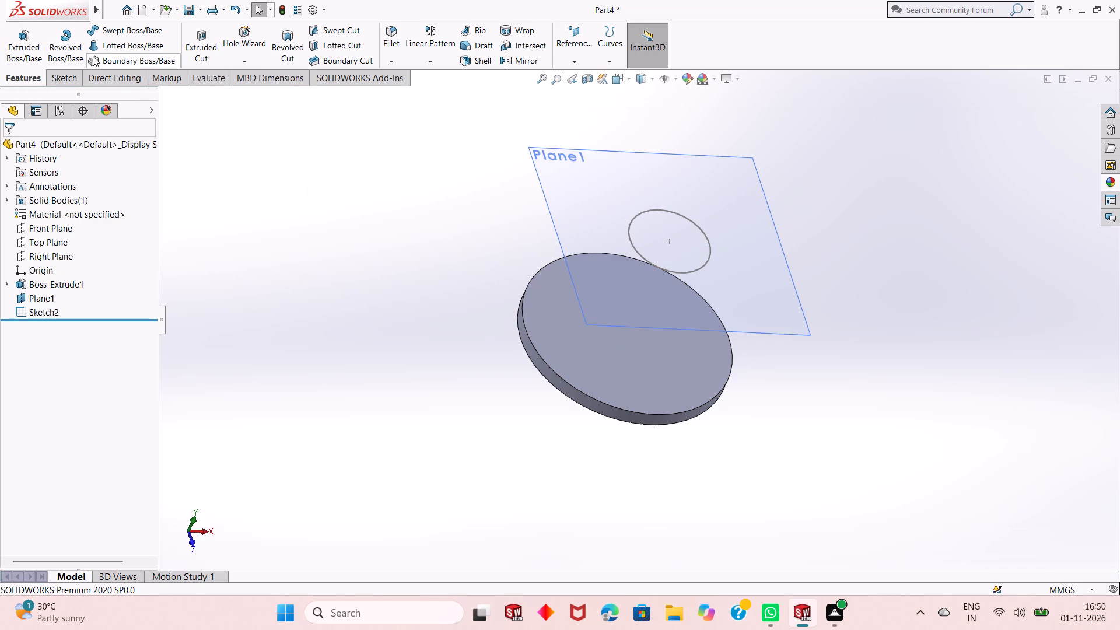
left_click(123, 47)
middle_click_drag(502, 357, 531, 289)
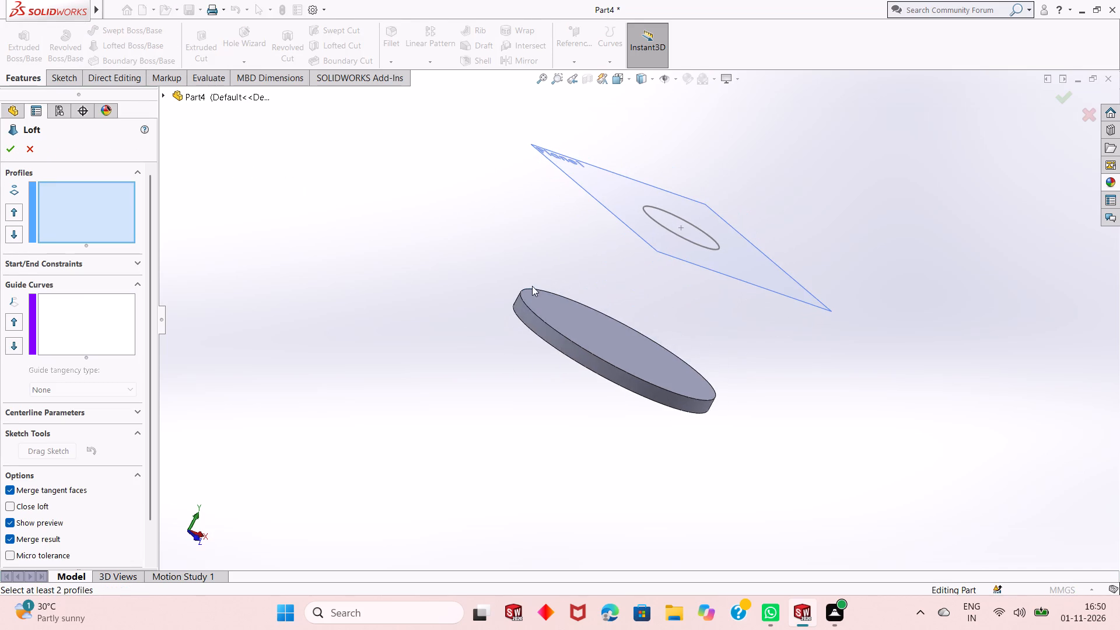
left_click(534, 334)
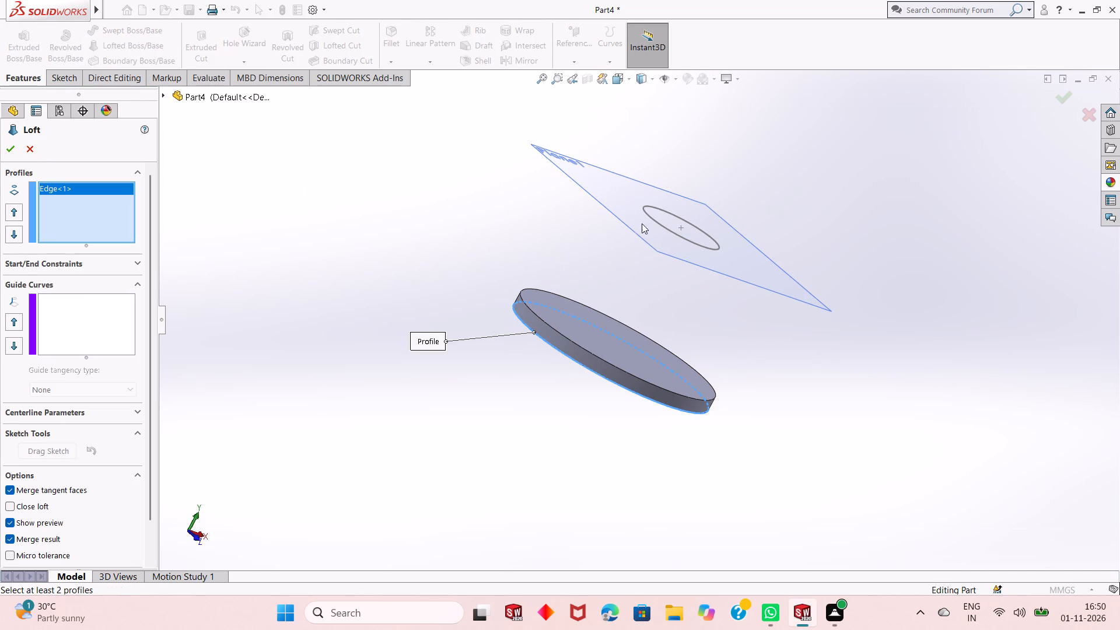
left_click(688, 240)
middle_click_drag(619, 287, 569, 364)
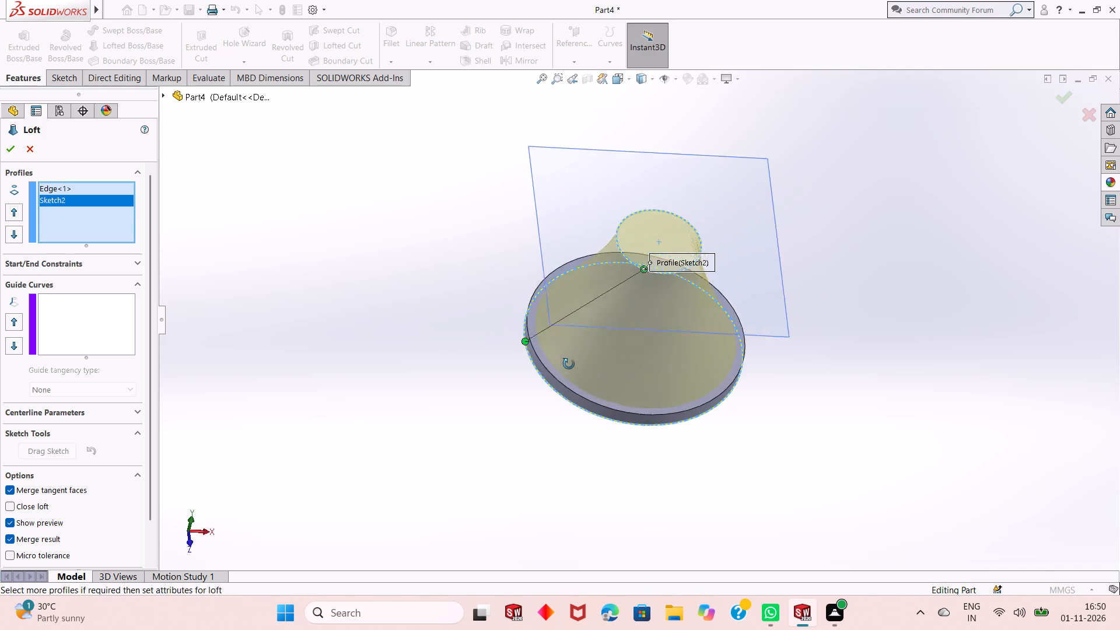
middle_click_drag(569, 364, 565, 371)
left_click_drag(635, 273, 629, 265)
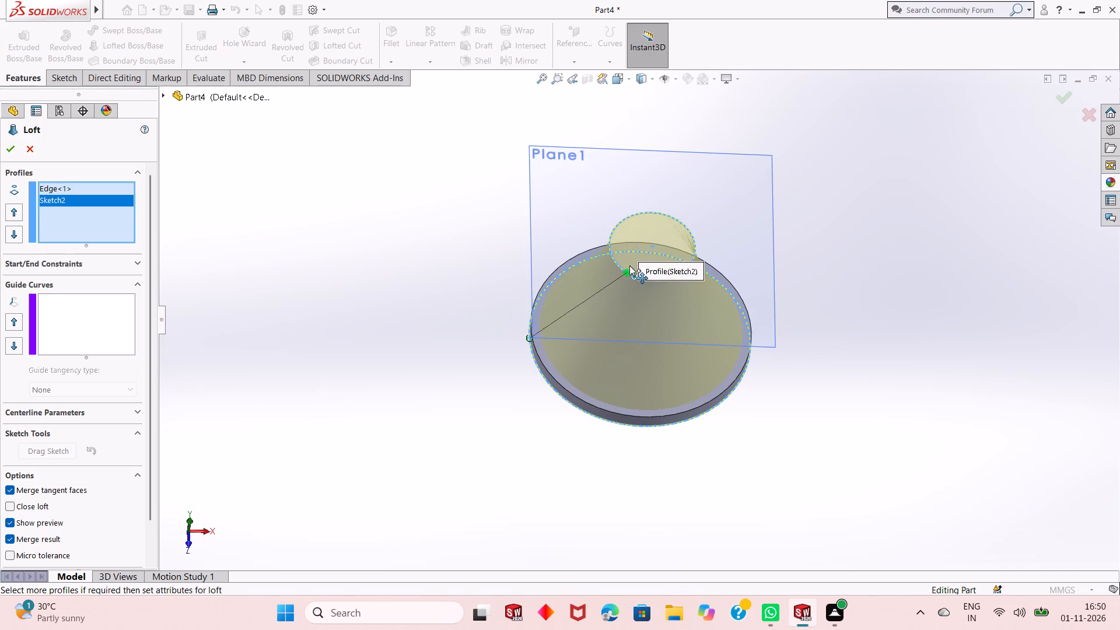
left_click_drag(629, 265, 618, 243)
middle_click_drag(636, 287, 638, 359)
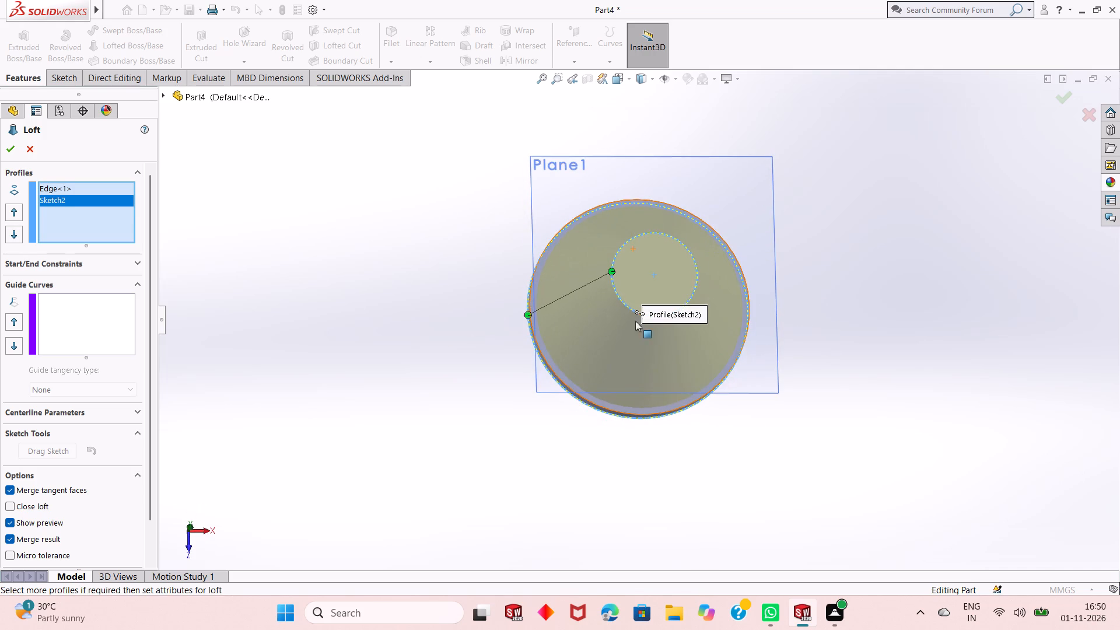
left_click_drag(609, 272, 611, 284)
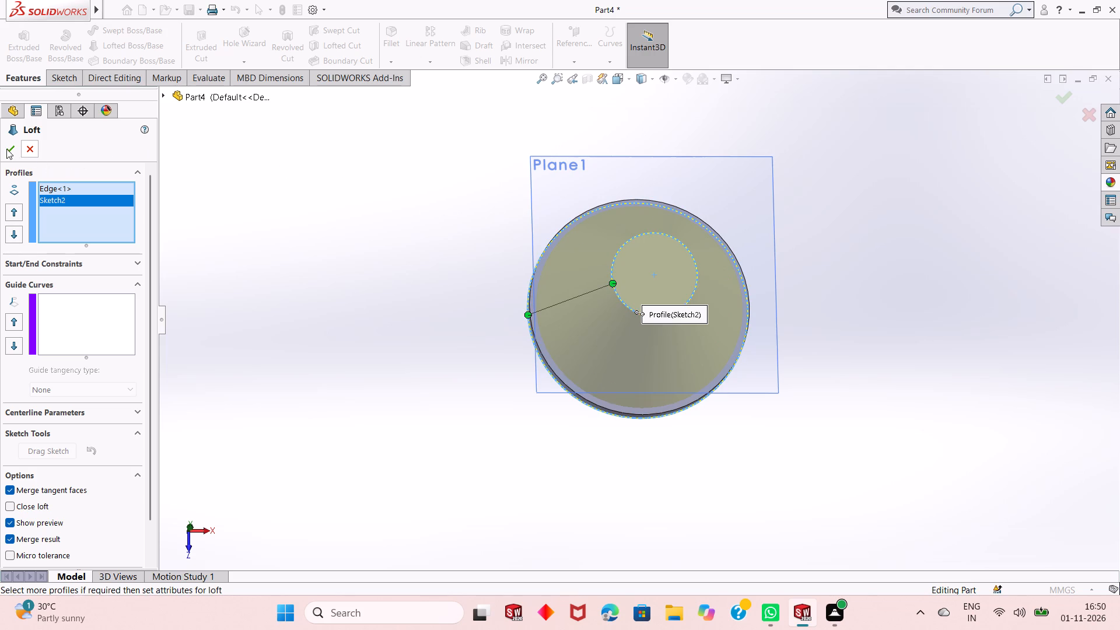
left_click(8, 150)
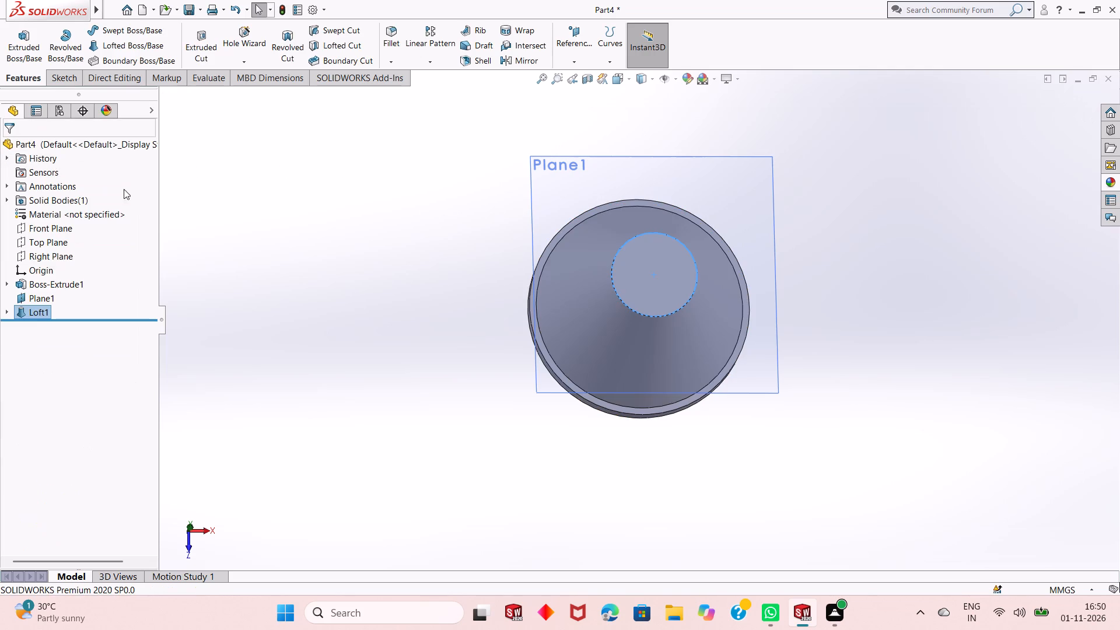
Hide the offset reference plane.
left_click(433, 263)
right_click(743, 181)
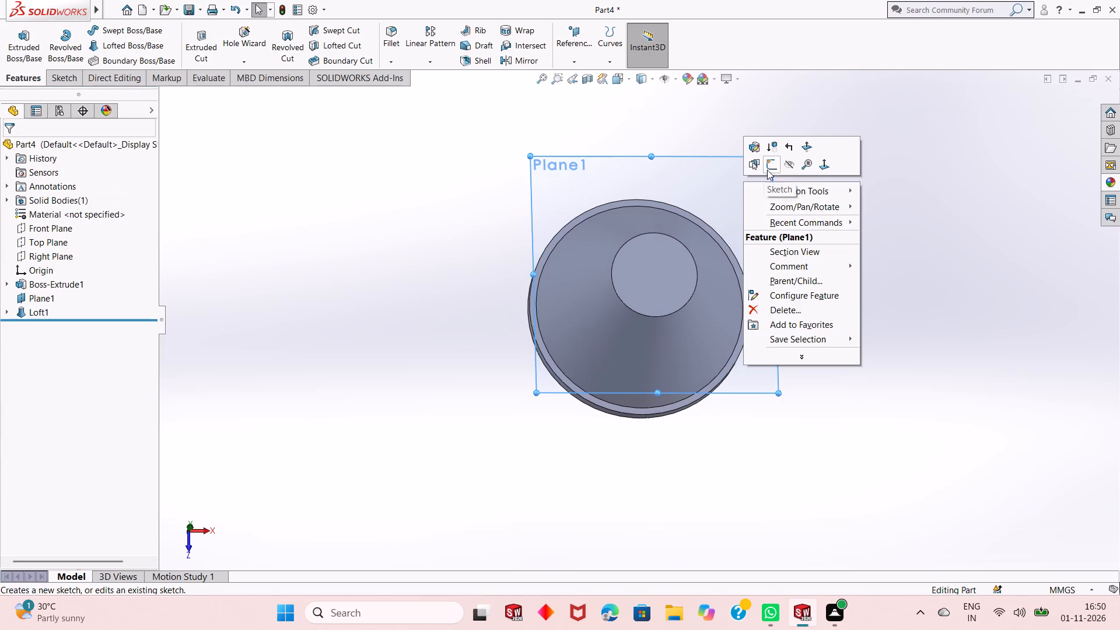
left_click(789, 167)
Examine the lofted cone and its base disc from the side, above and at an angle.
middle_click_drag(681, 407, 677, 352)
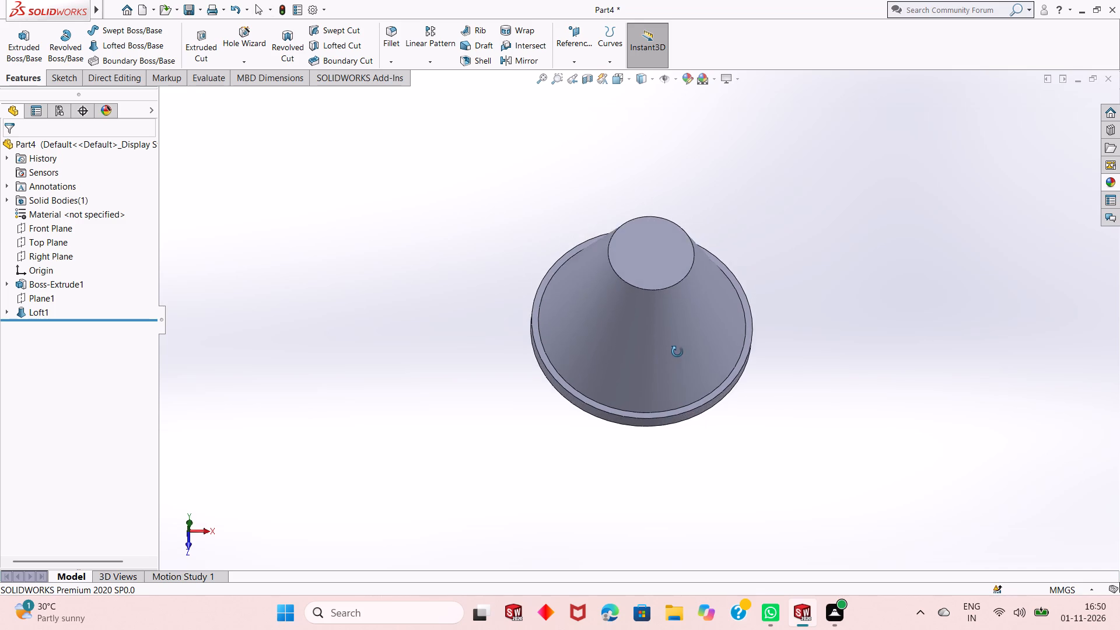
middle_click_drag(677, 352, 797, 267)
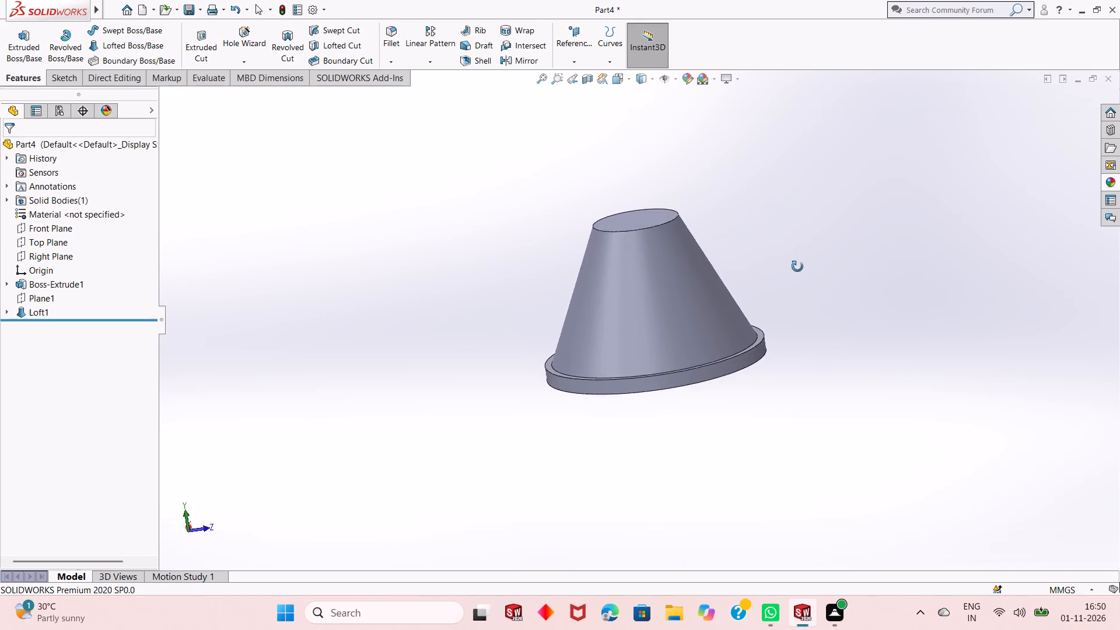
middle_click_drag(797, 267, 759, 243)
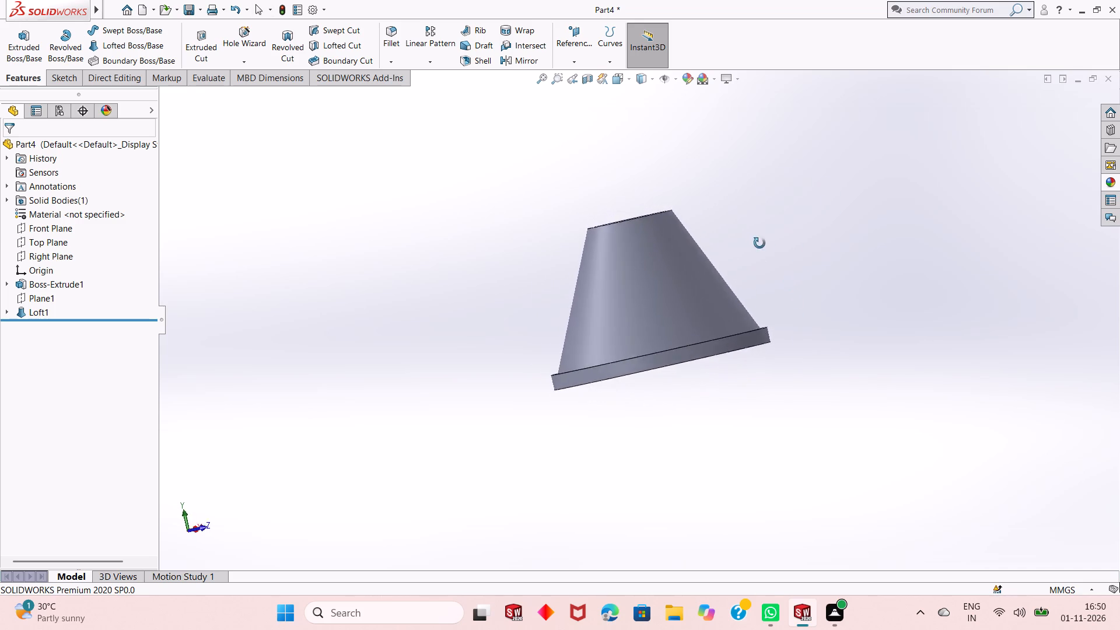
middle_click_drag(759, 243, 577, 433)
middle_click_drag(649, 334, 680, 363)
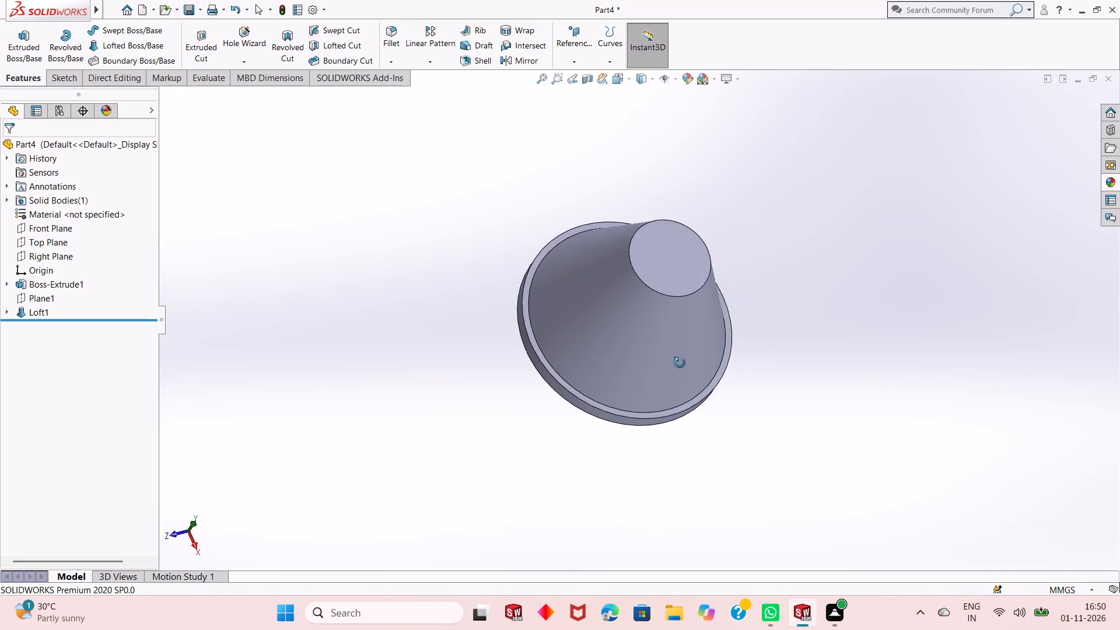
middle_click_drag(680, 363, 687, 376)
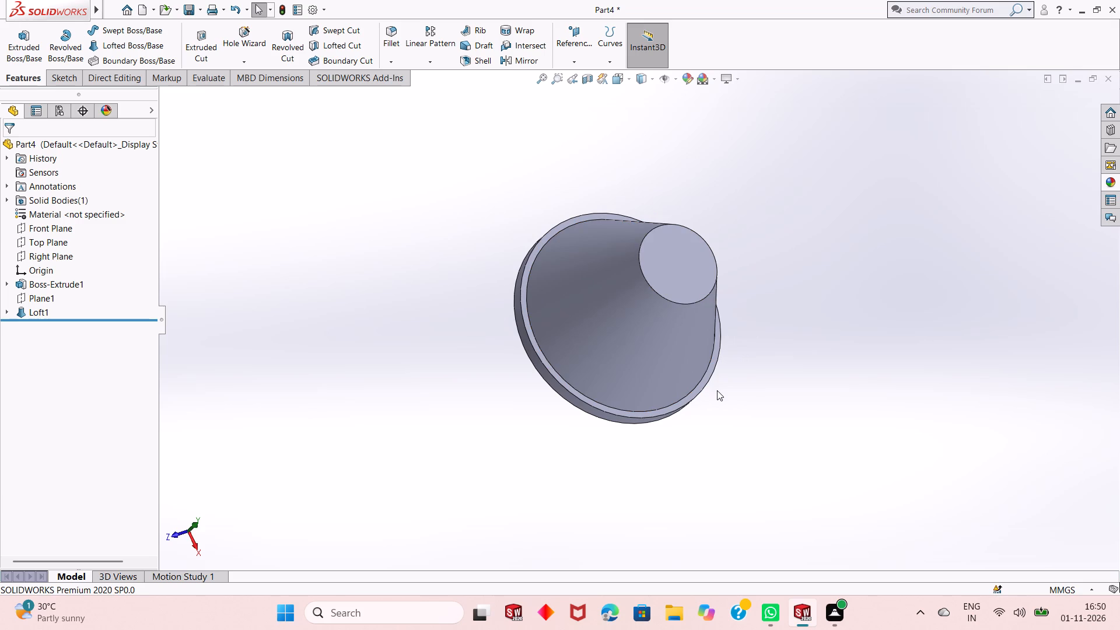
middle_click_drag(717, 393, 706, 435)
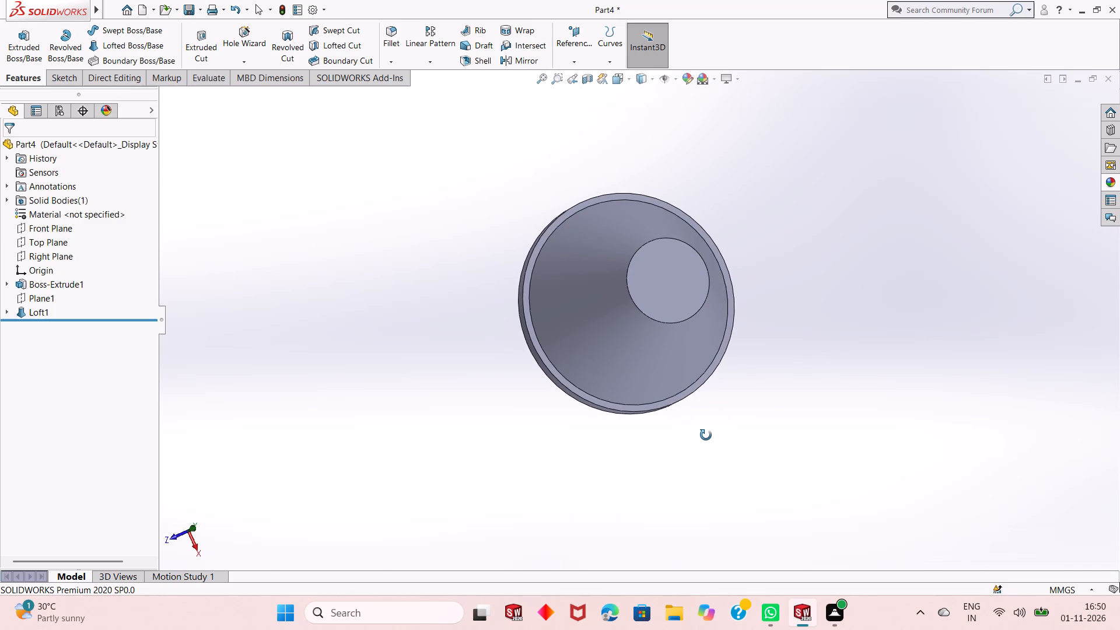
middle_click_drag(706, 435, 690, 335)
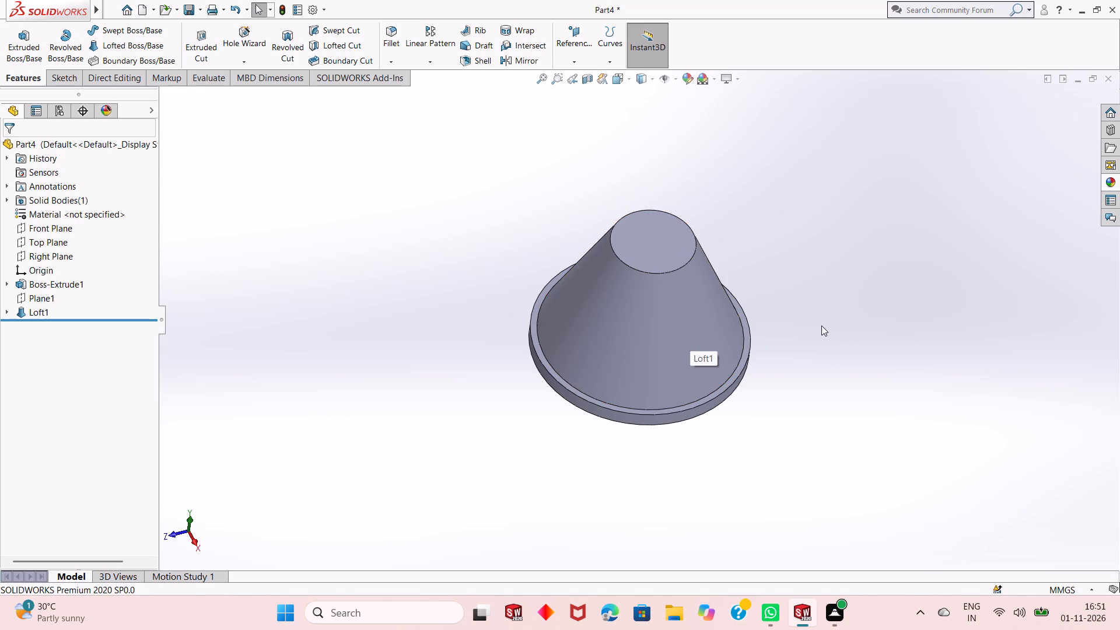
scroll(654, 316, "up", 2)
scroll(649, 317, "down", 2)
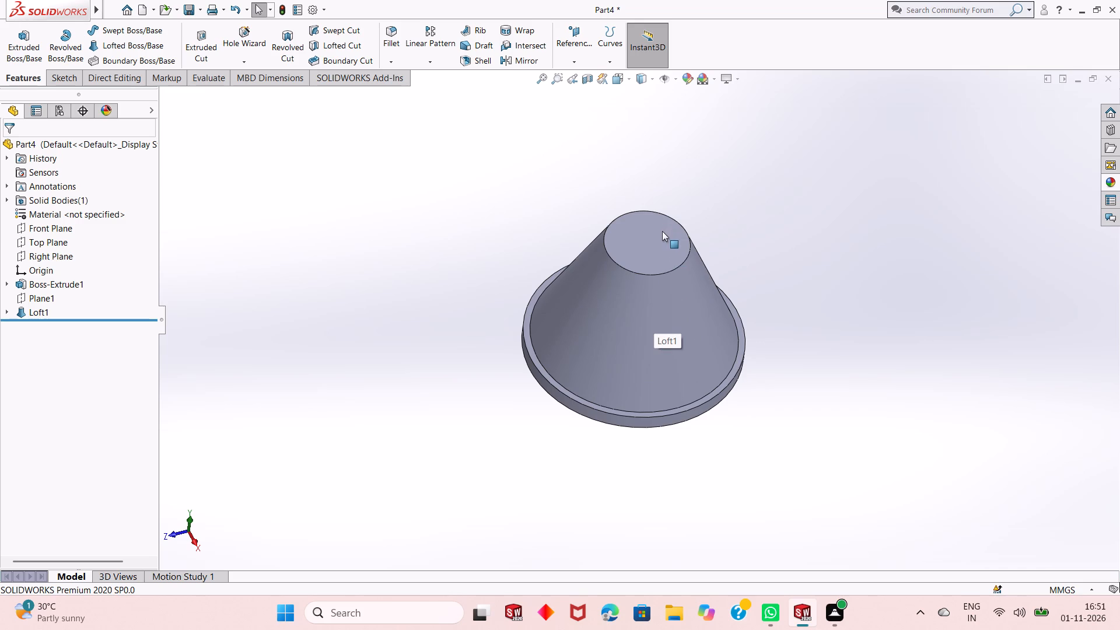
Start a sketch on the loft's flat top face and draw a circle of about 92 mm diameter centred on the origin.
middle_click_drag(694, 299, 687, 397)
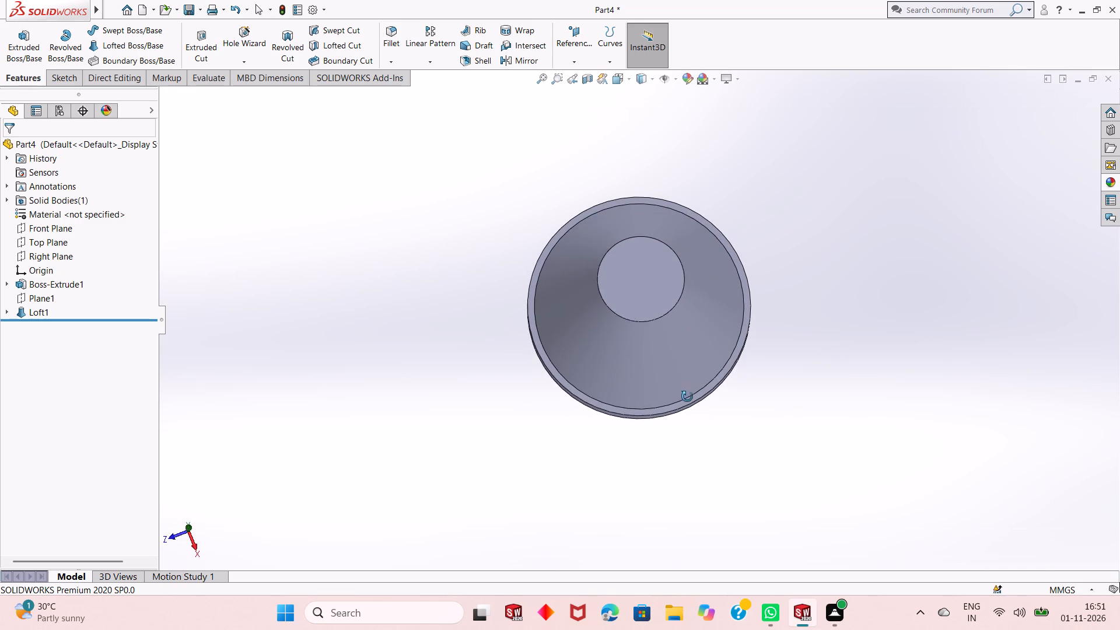
middle_click_drag(687, 397, 685, 428)
left_click(633, 290)
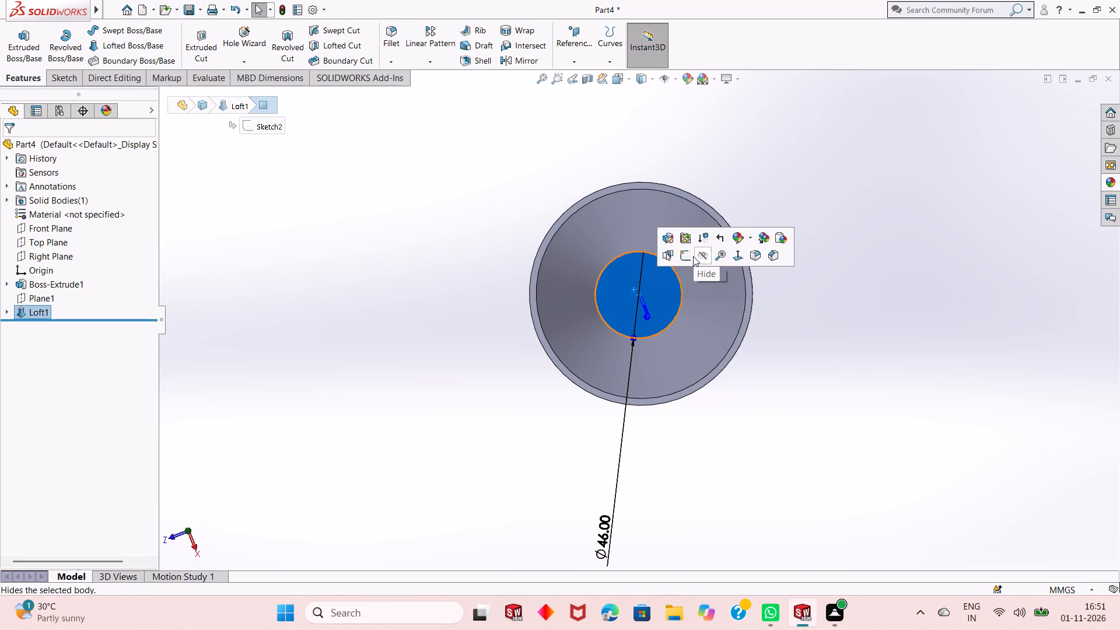
left_click(685, 257)
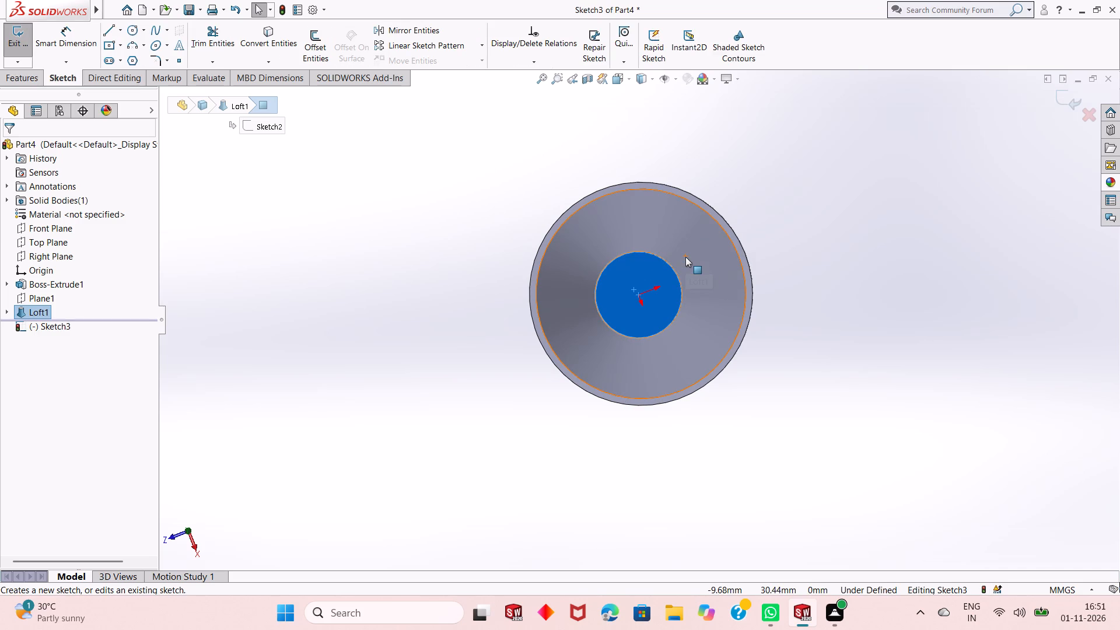
key("ctrl+8")
scroll(635, 312, "up", 2)
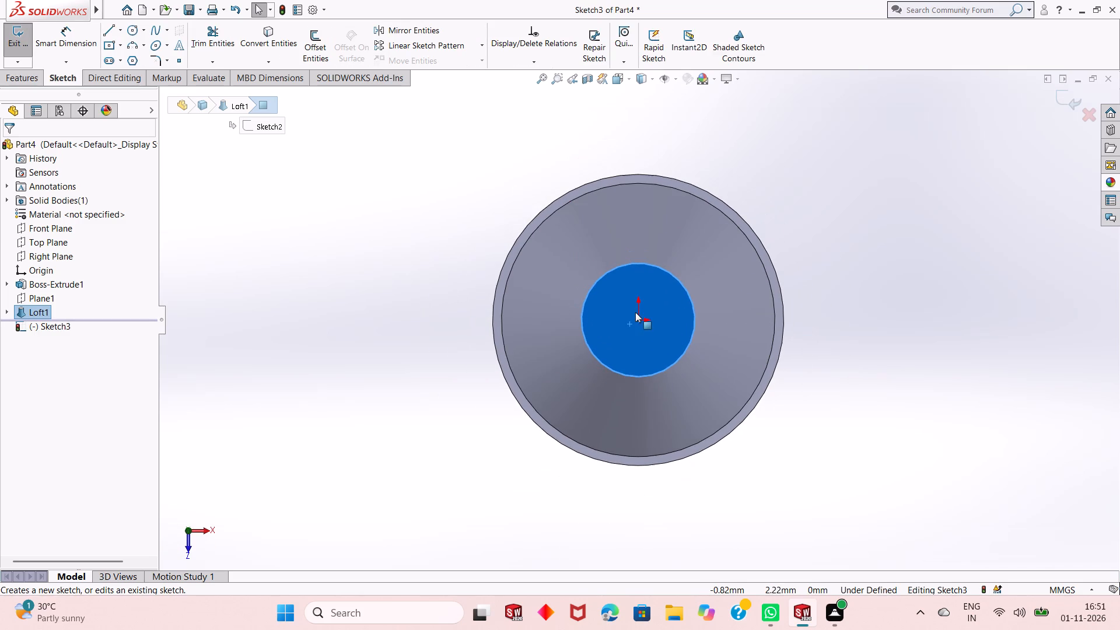
left_click(413, 204)
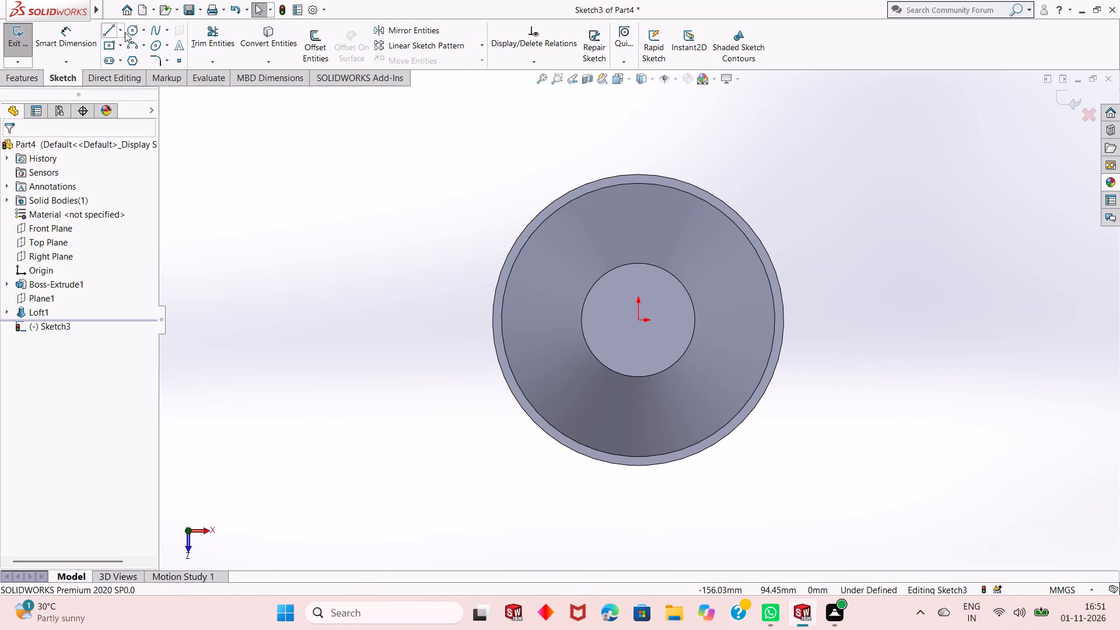
left_click(131, 32)
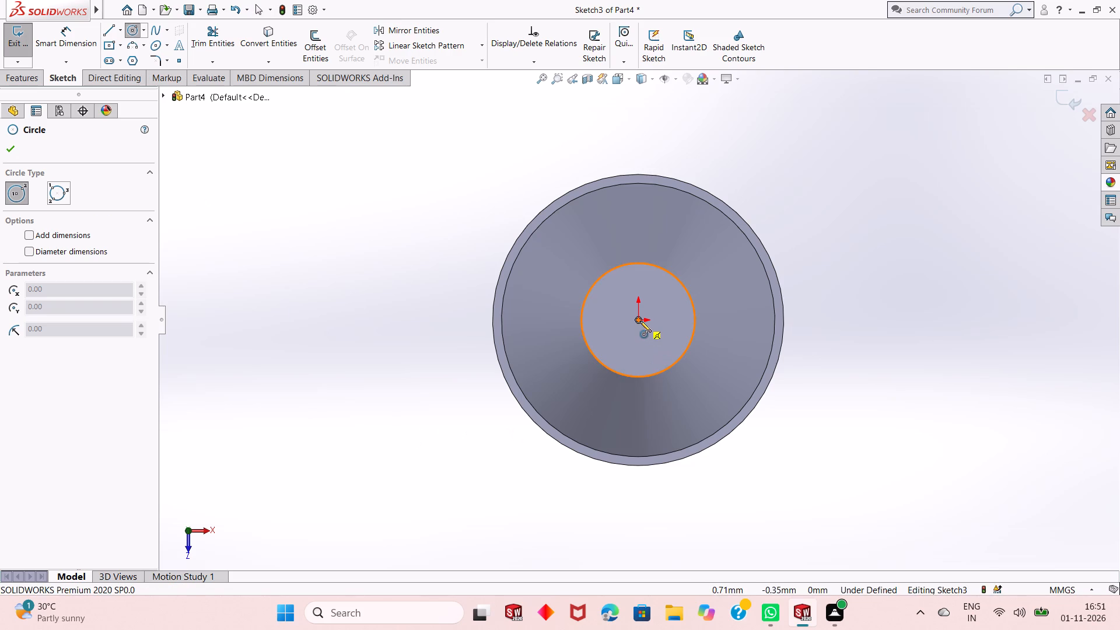
left_click(640, 321)
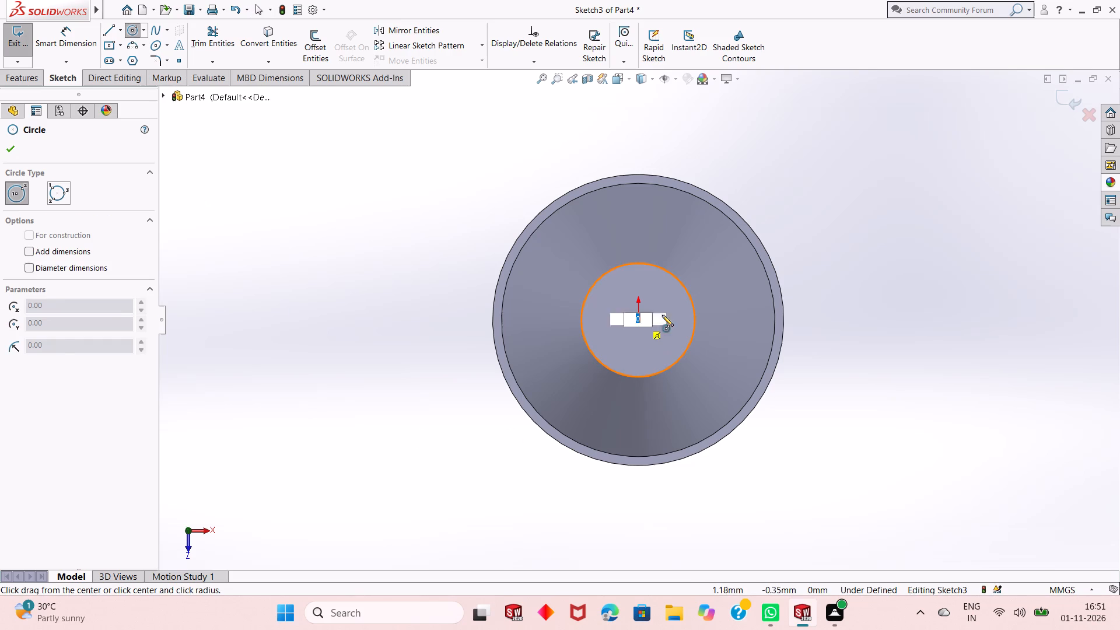
left_click(722, 243)
right_click(300, 180)
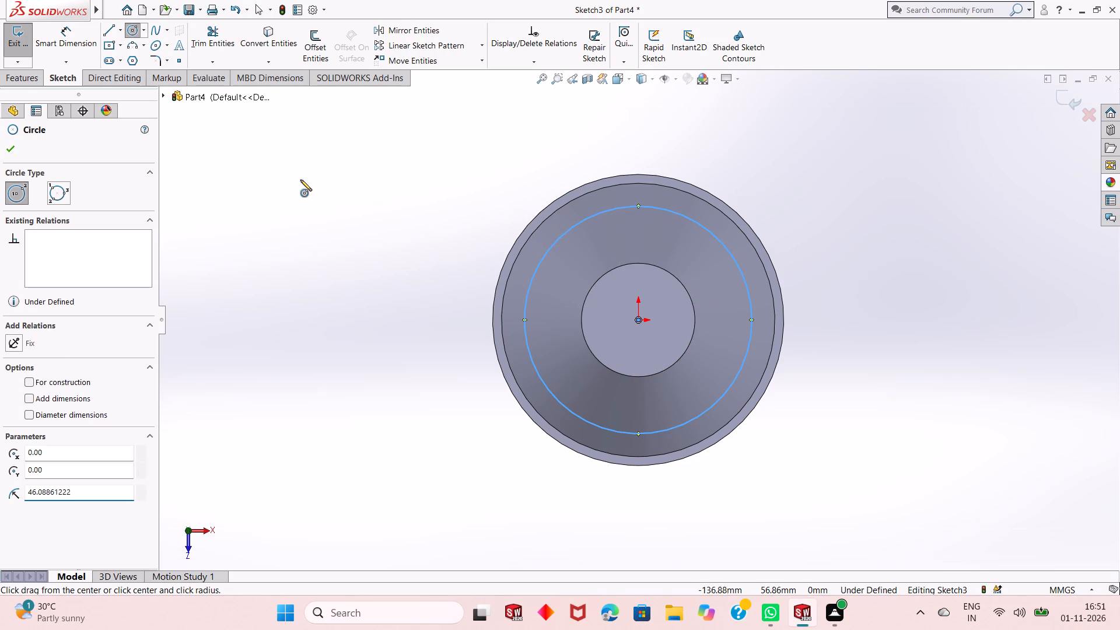
Dimension the origin-centred circle's diameter to 100 mm.
left_click(323, 192)
left_click(61, 41)
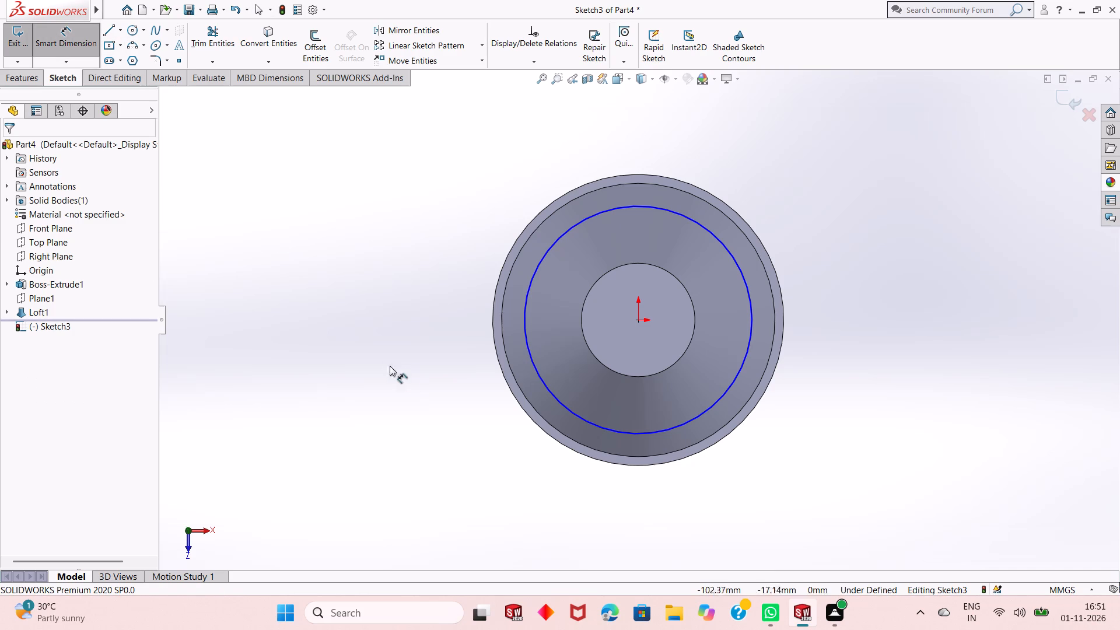
left_click(591, 419)
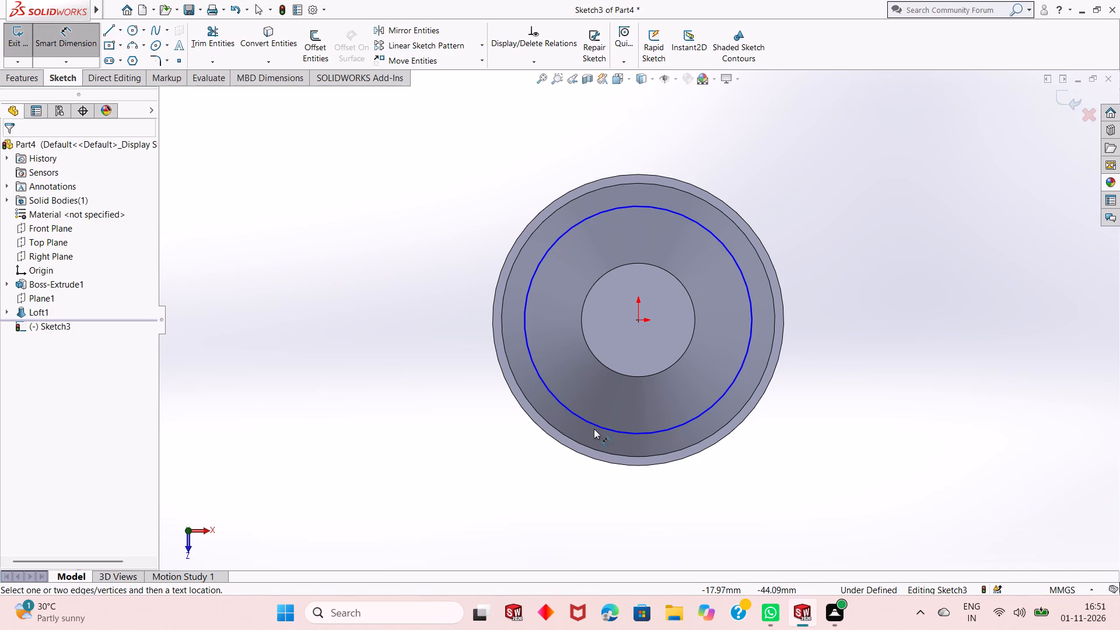
left_click(594, 428)
left_click(456, 484)
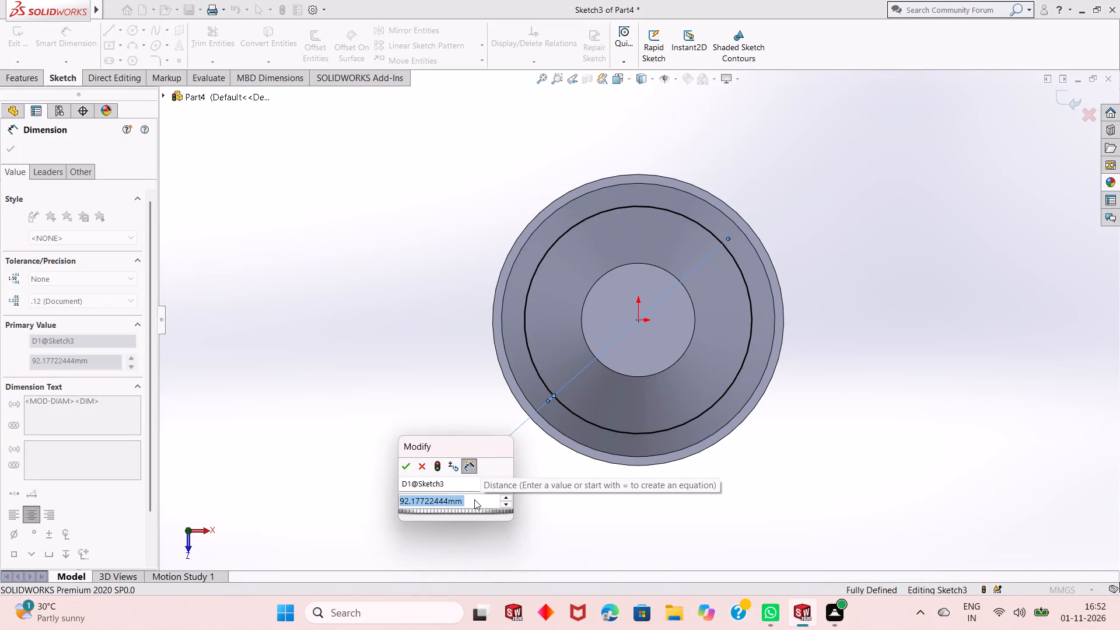
type("100")
key("Return")
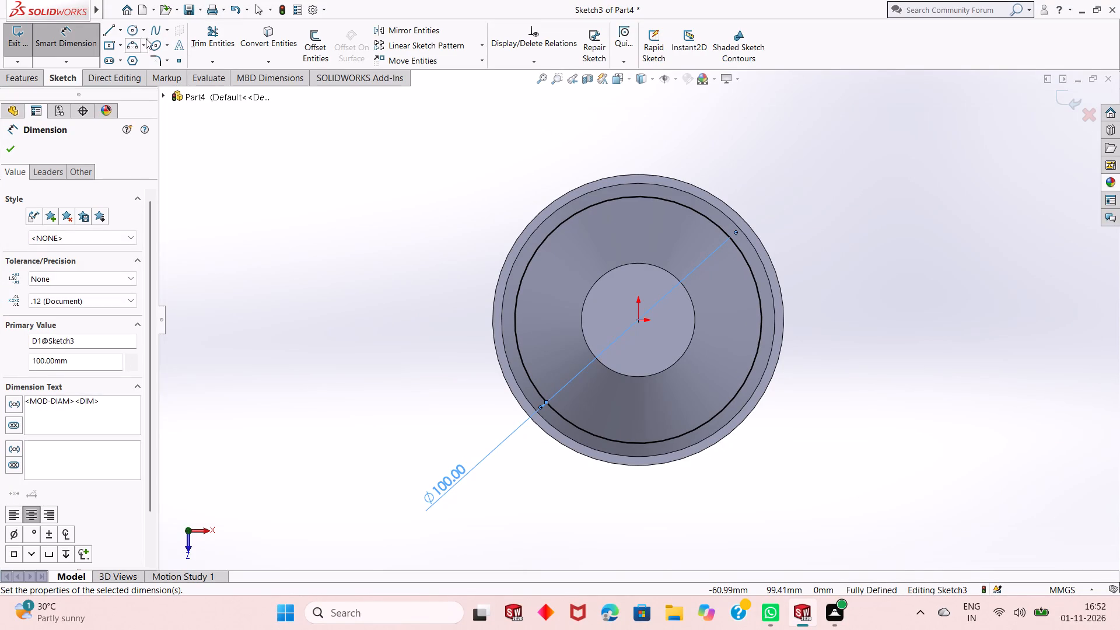
left_click(10, 152)
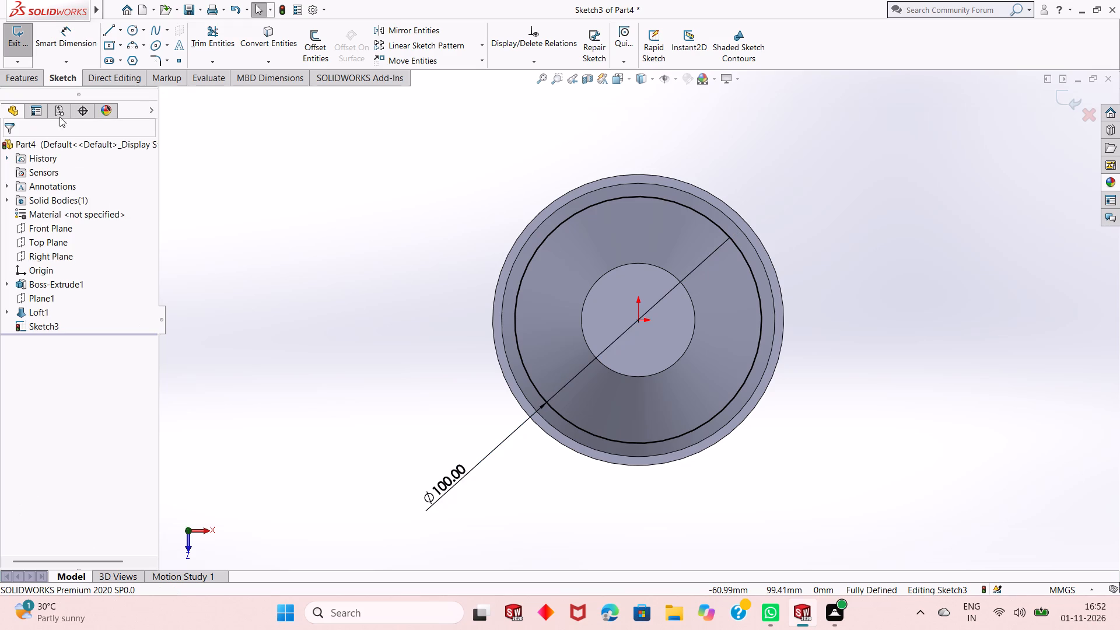
Draw a circle of about 27 mm diameter centred on the 100 mm circle's left quadrant point.
left_click(135, 32)
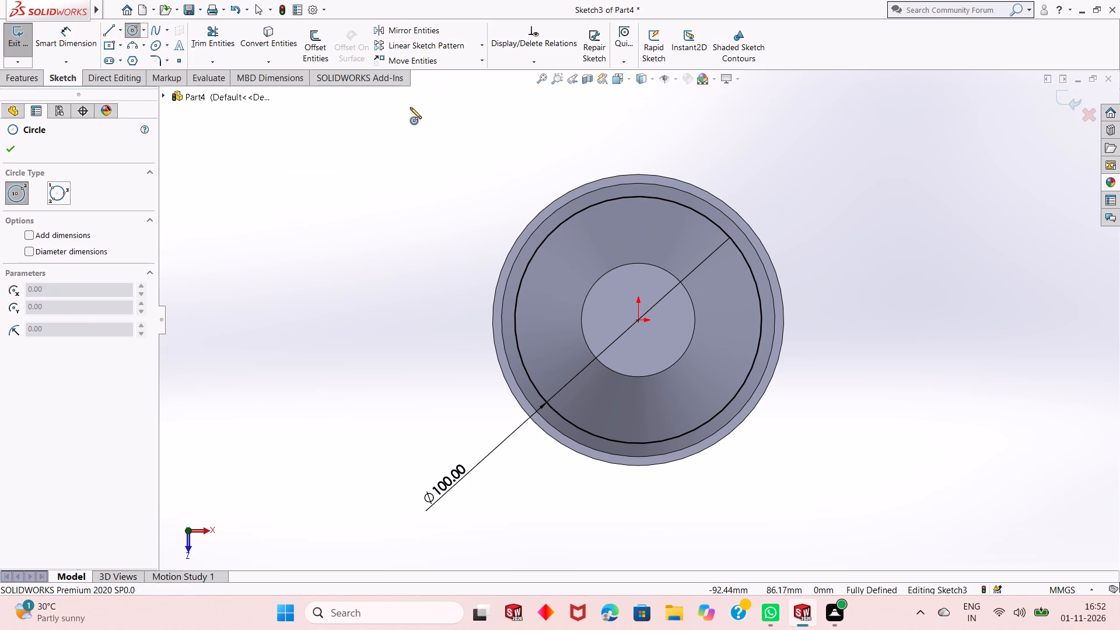
left_click(514, 320)
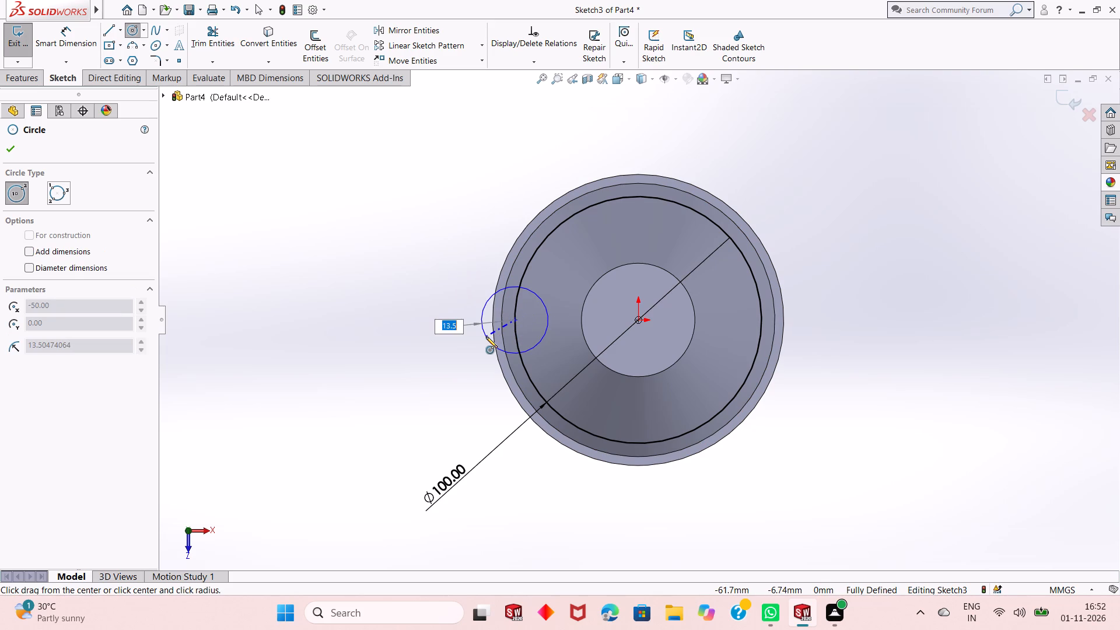
left_click(485, 337)
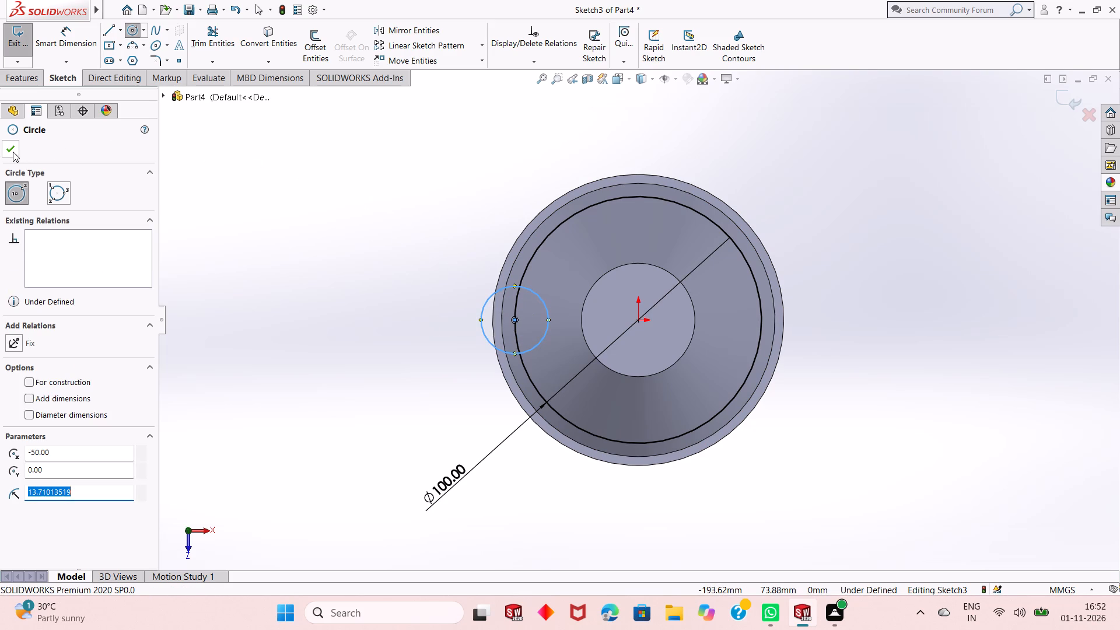
left_click(13, 152)
Dimension the small circle's diameter to 18 mm.
left_click(55, 48)
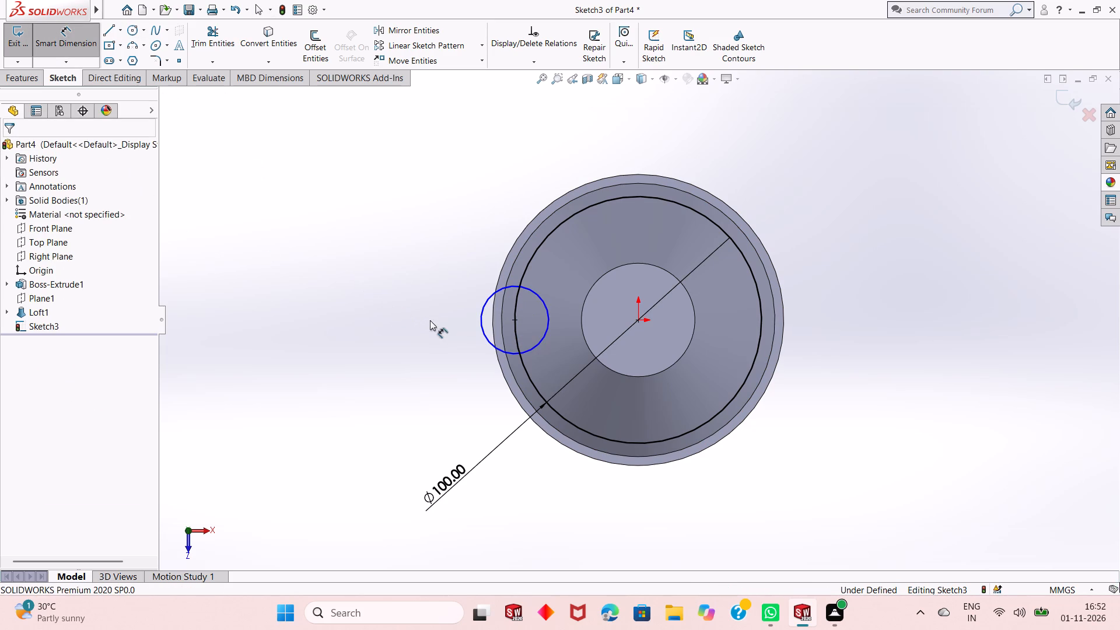
left_click(488, 344)
left_click(383, 366)
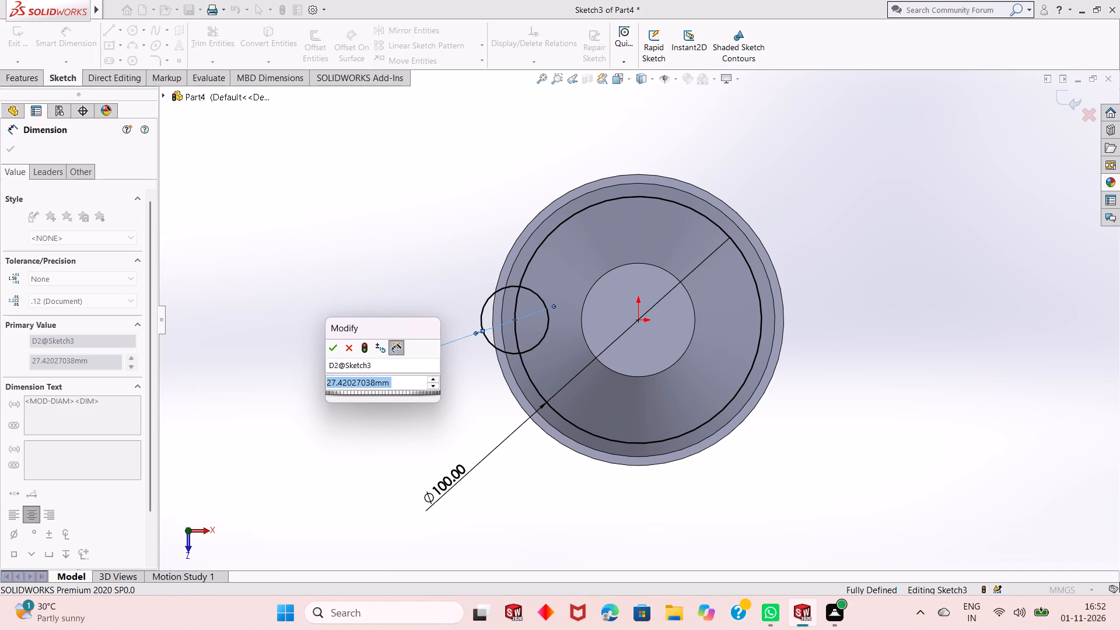
type("18")
key("Return")
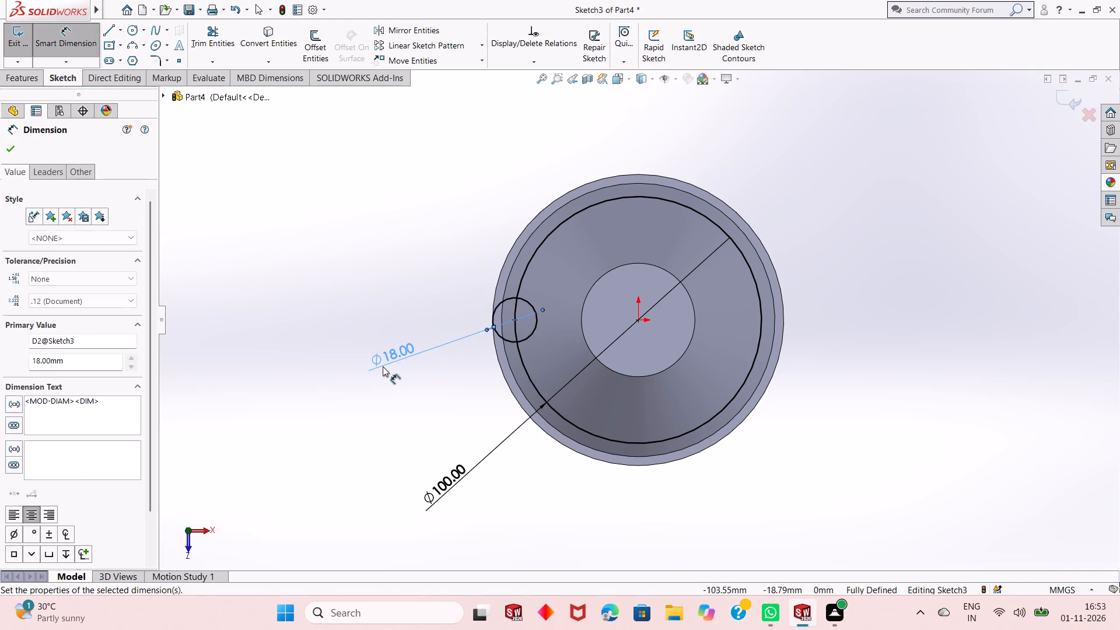
scroll(530, 323, "down", 1)
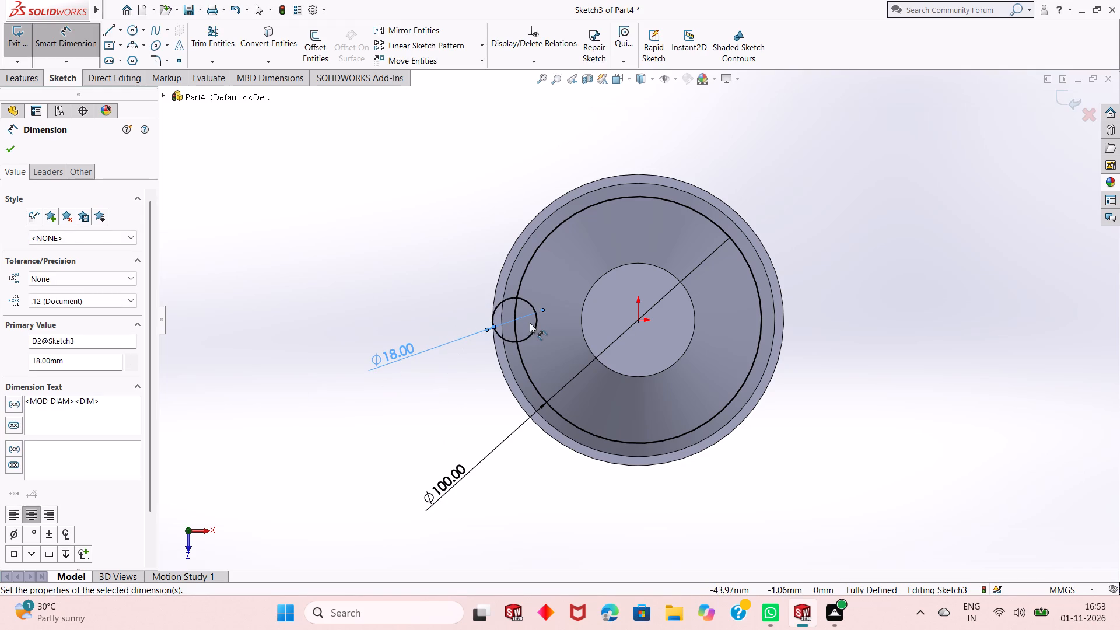
scroll(452, 326, "up", 1)
right_click(402, 256)
left_click(434, 294)
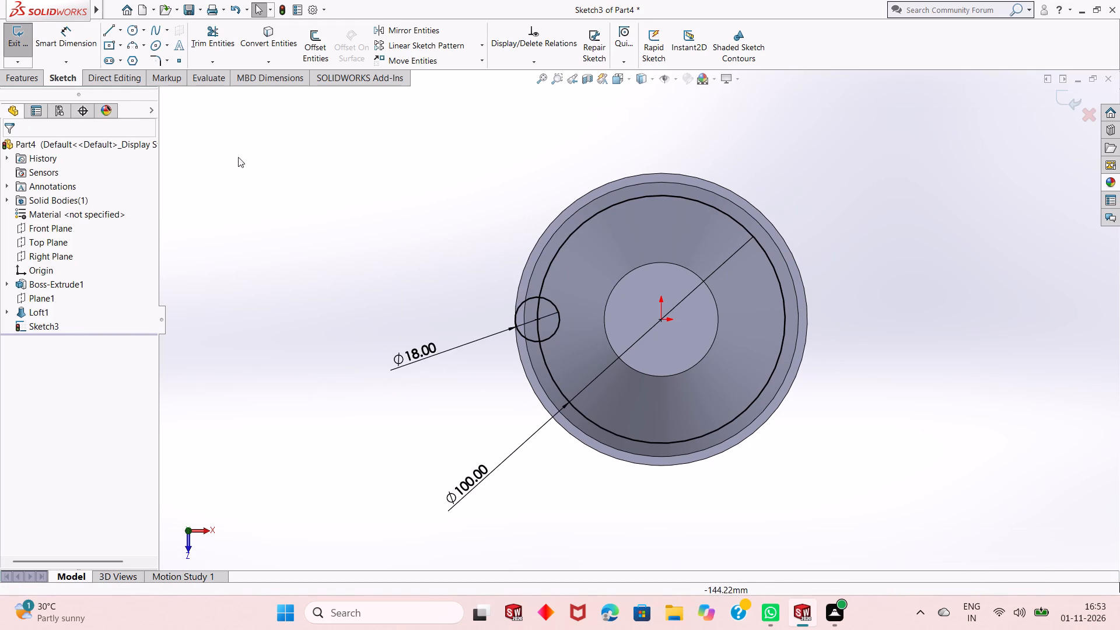
Draw two separate slanted lines outward to the left from the upper and lower intersections of the 18 mm and 100 mm circles.
left_click(108, 33)
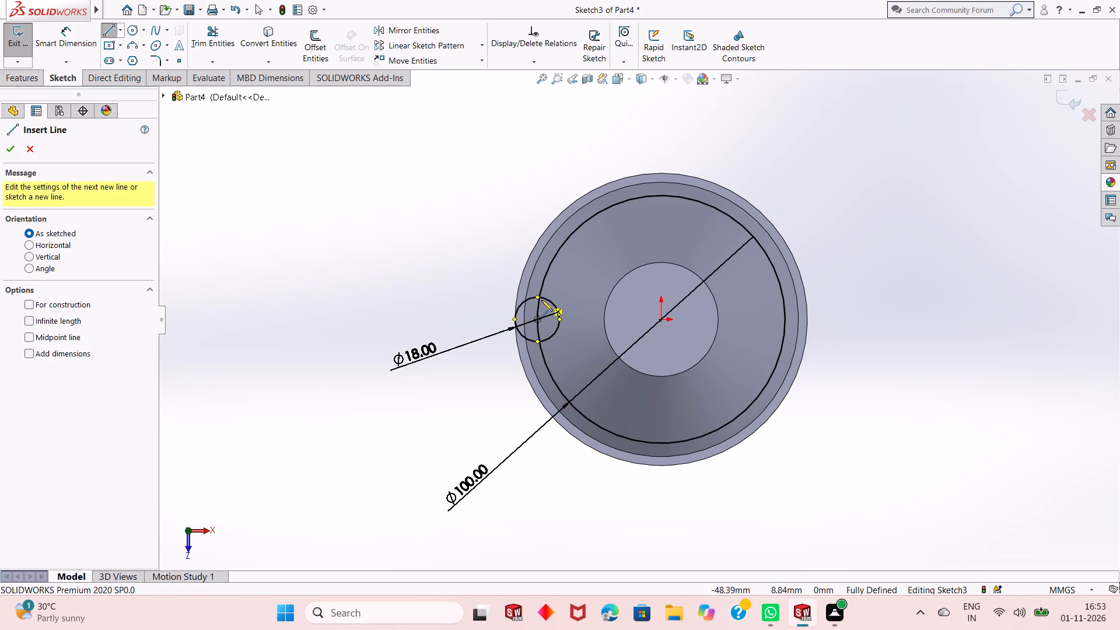
scroll(541, 301, "down", 7)
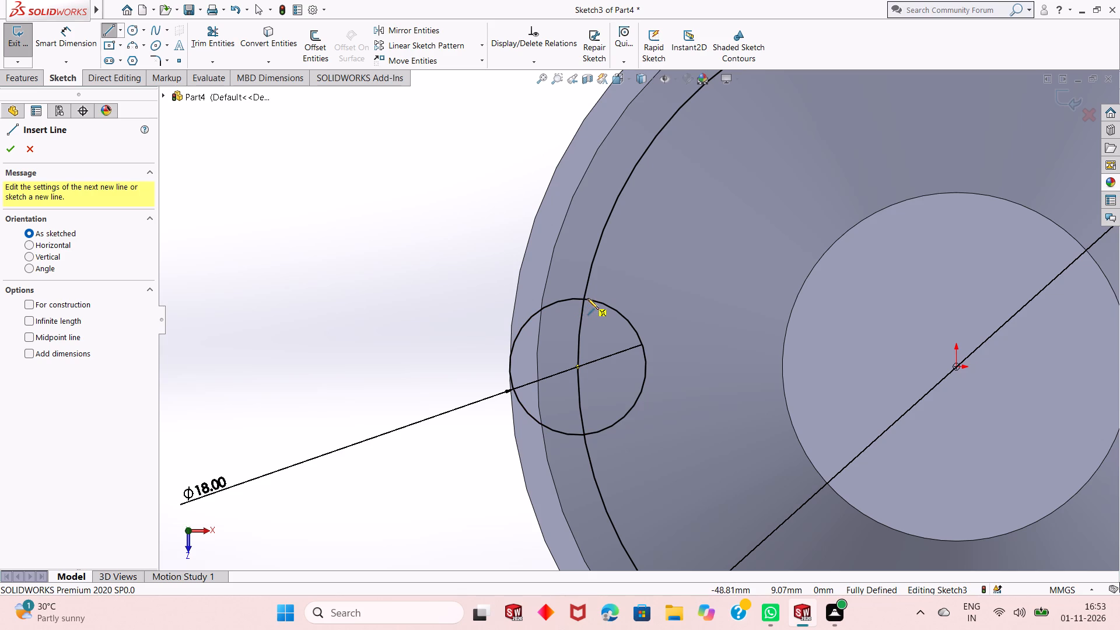
left_click(585, 298)
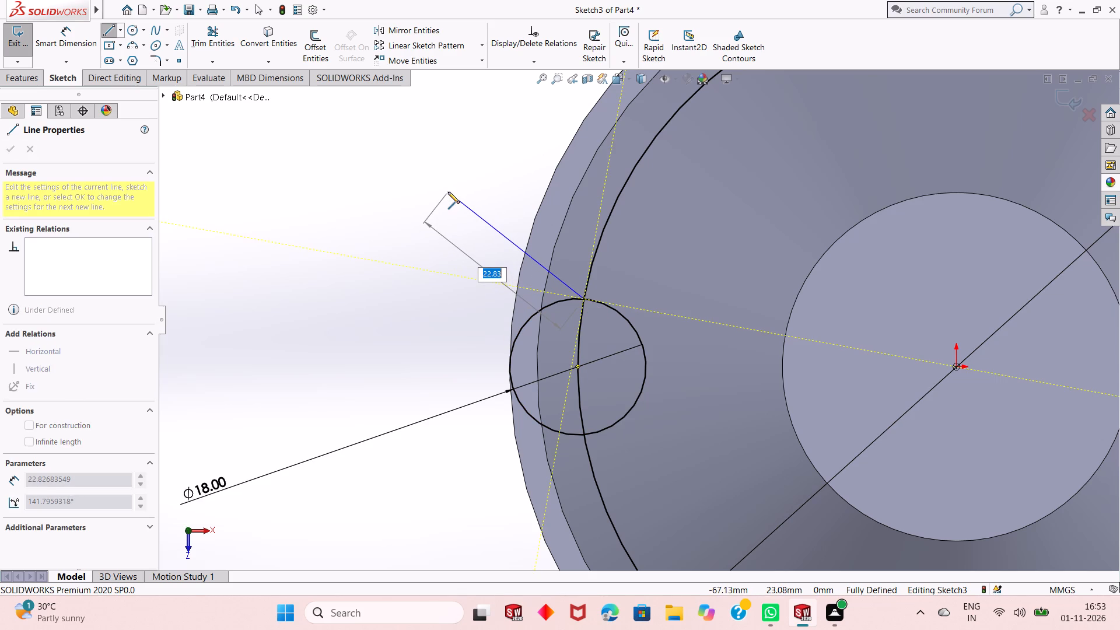
left_click(372, 180)
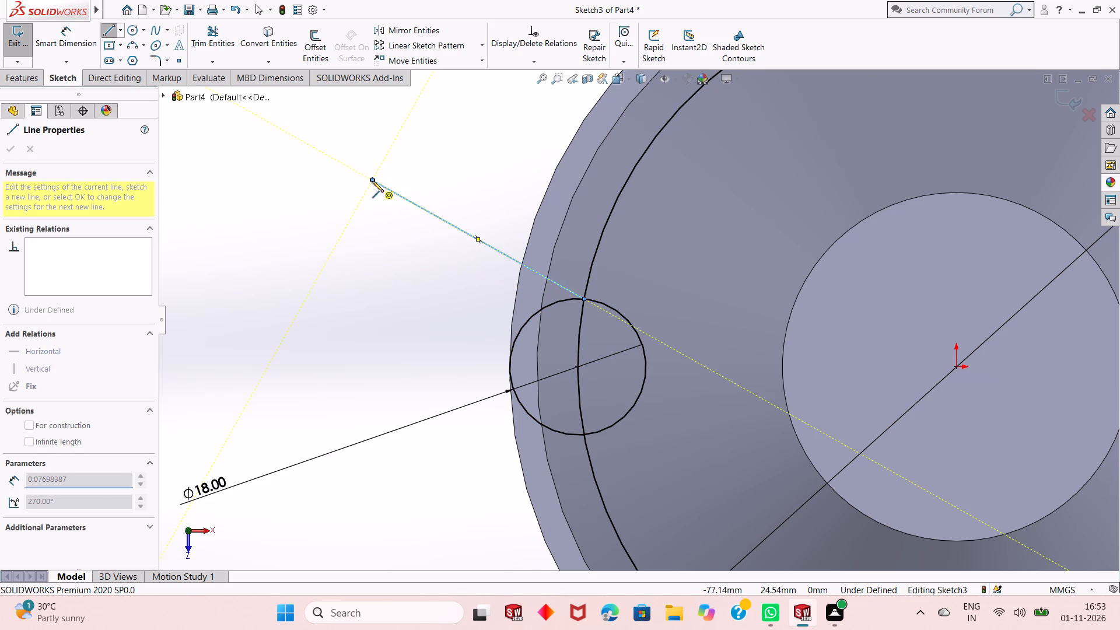
right_click(372, 181)
left_click(391, 191)
scroll(414, 198, "up", 2)
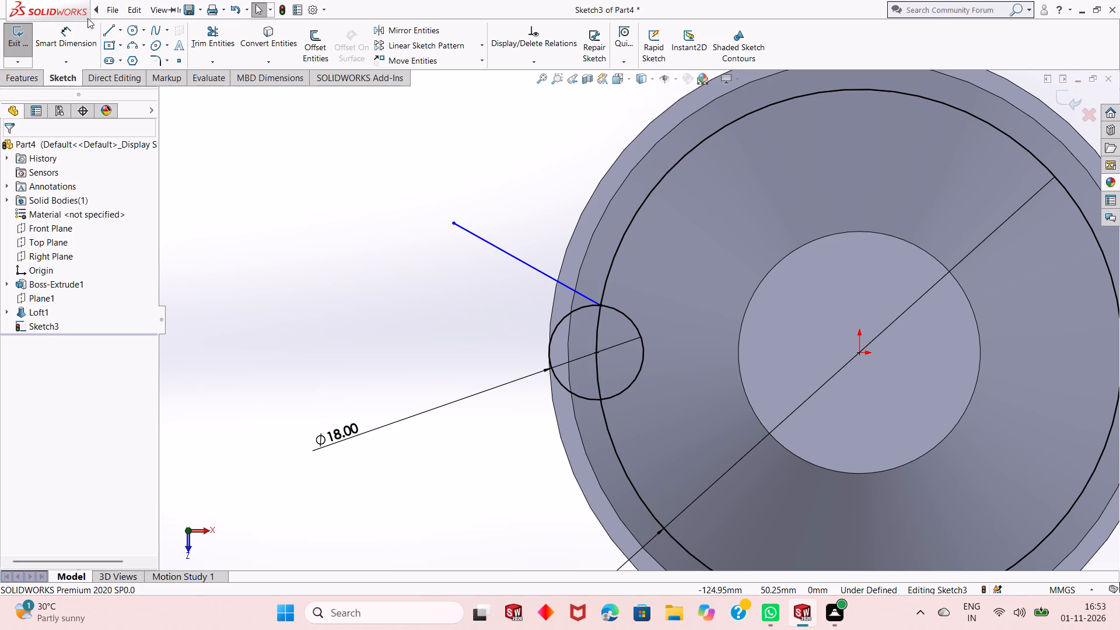
left_click(103, 33)
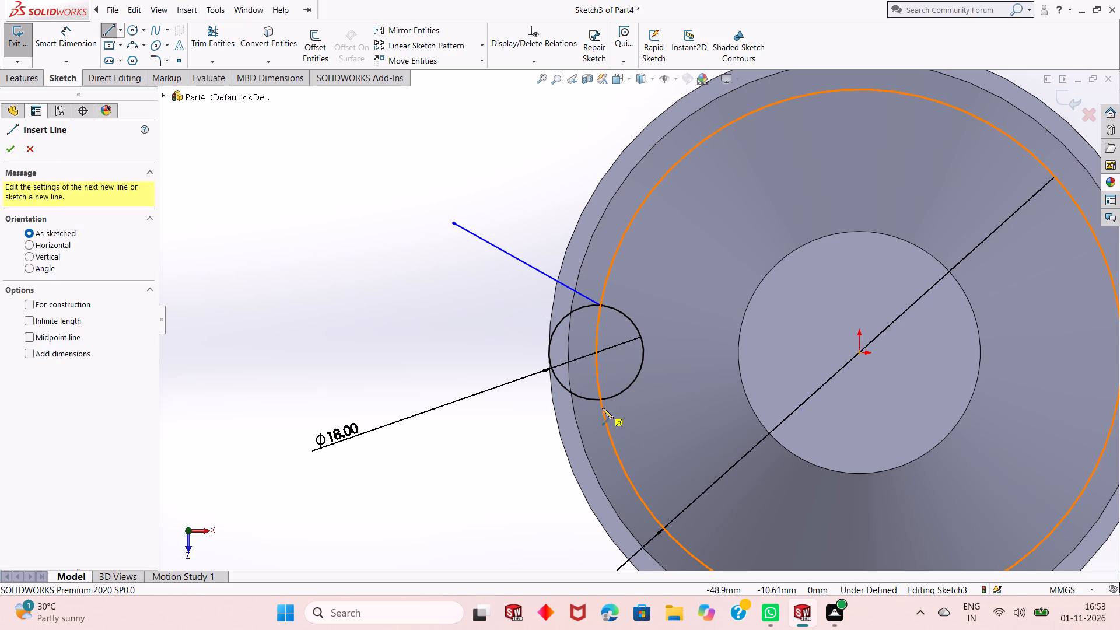
left_click(601, 400)
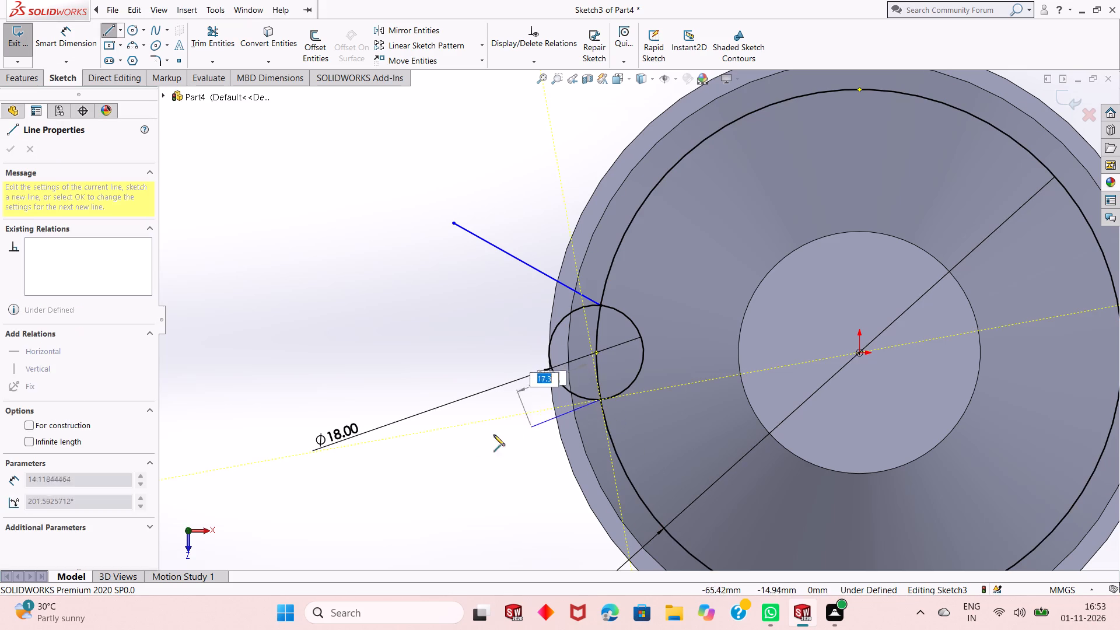
left_click(422, 456)
right_click(412, 352)
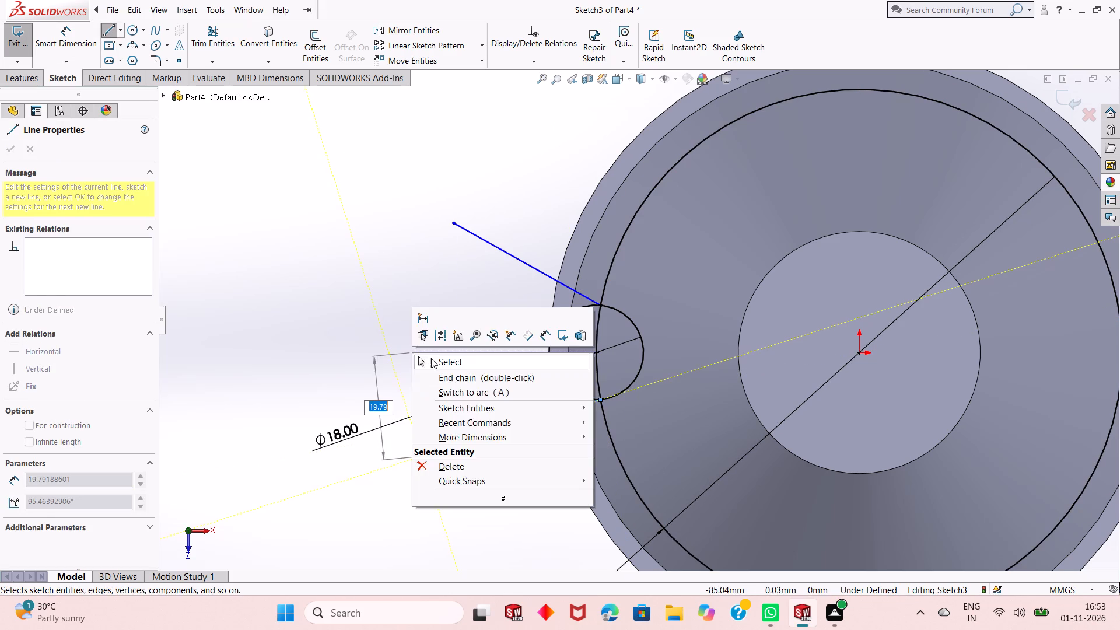
left_click(431, 358)
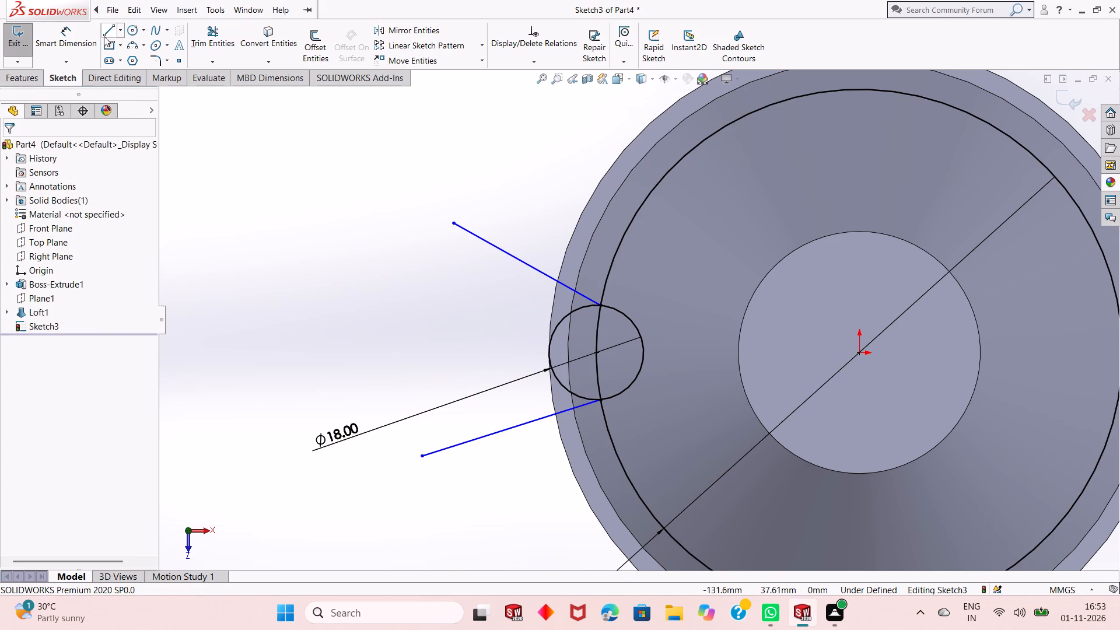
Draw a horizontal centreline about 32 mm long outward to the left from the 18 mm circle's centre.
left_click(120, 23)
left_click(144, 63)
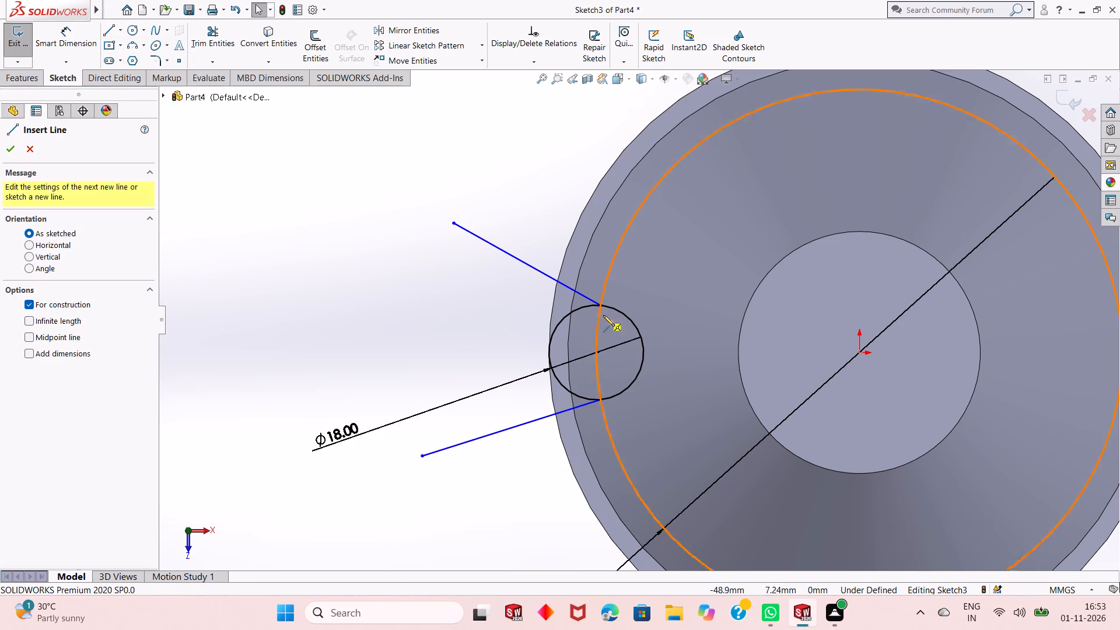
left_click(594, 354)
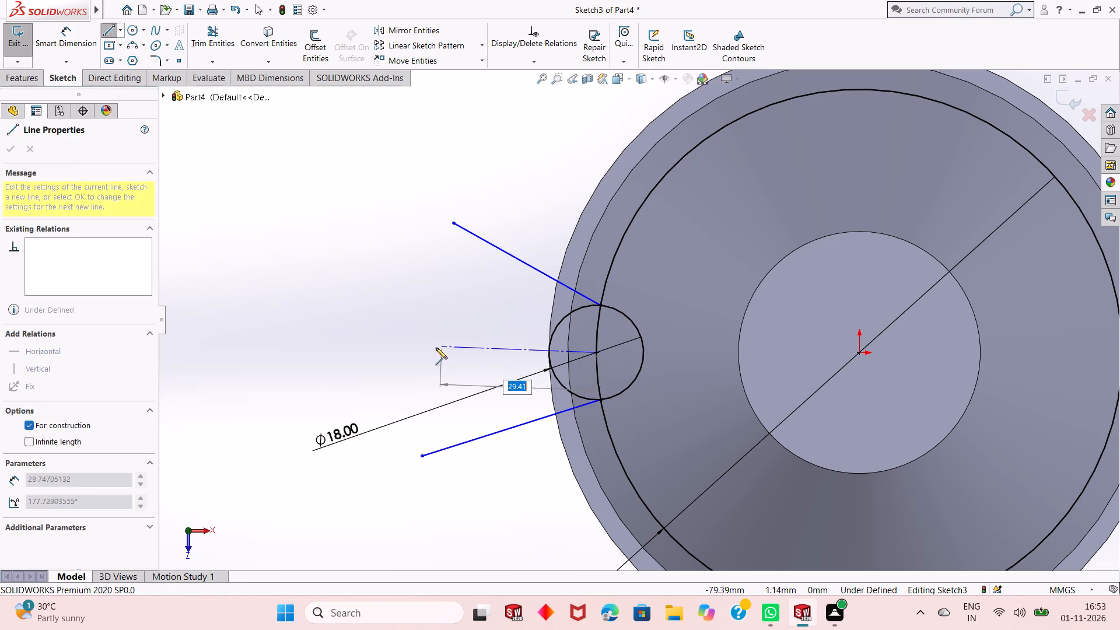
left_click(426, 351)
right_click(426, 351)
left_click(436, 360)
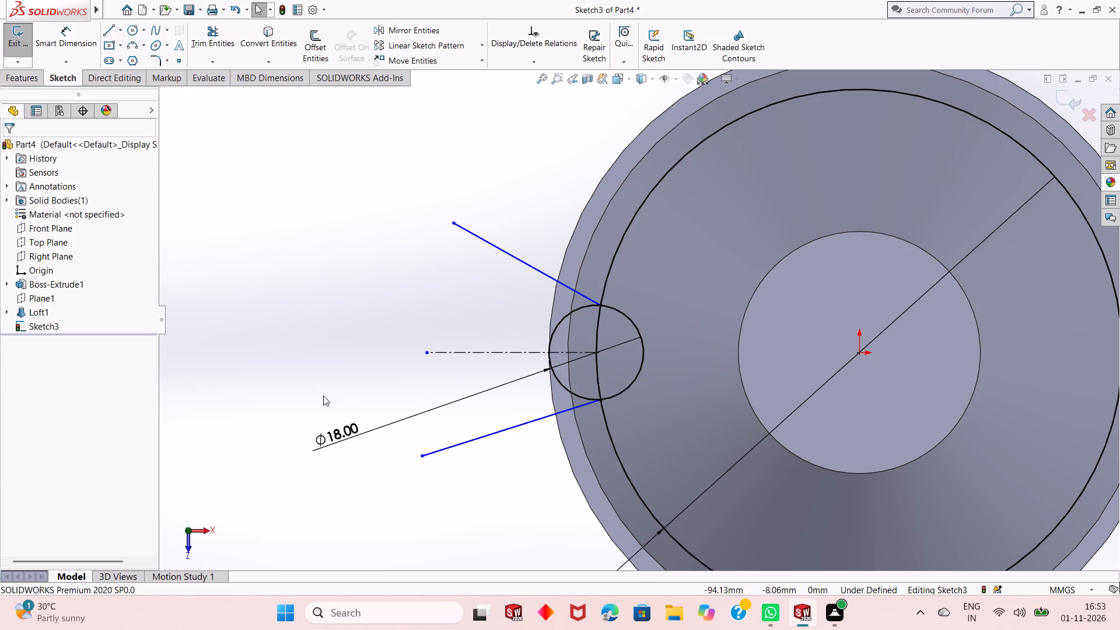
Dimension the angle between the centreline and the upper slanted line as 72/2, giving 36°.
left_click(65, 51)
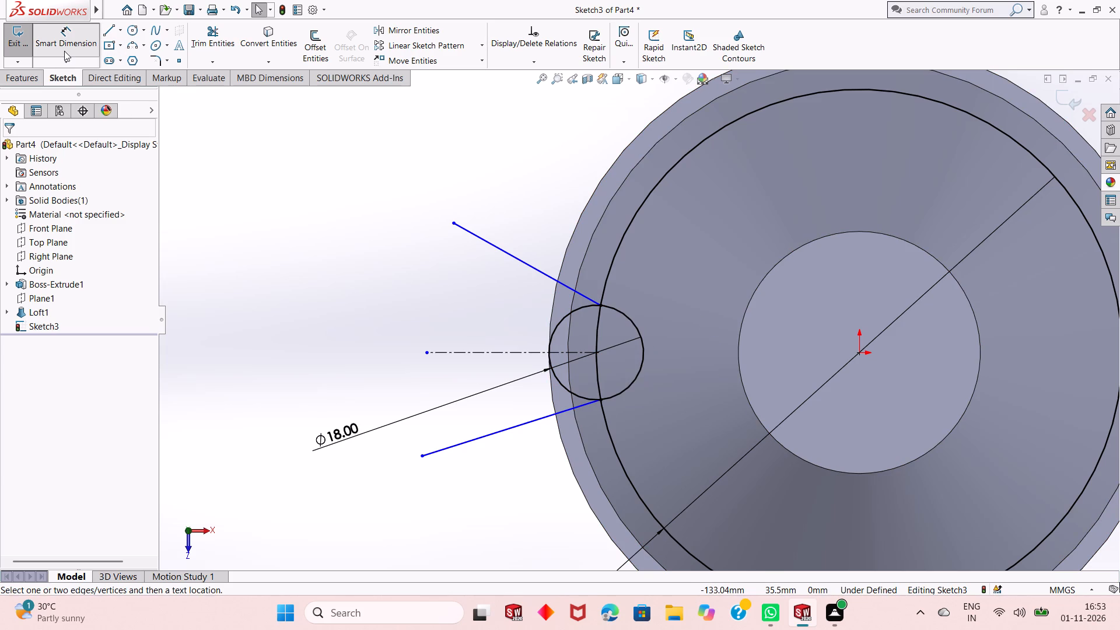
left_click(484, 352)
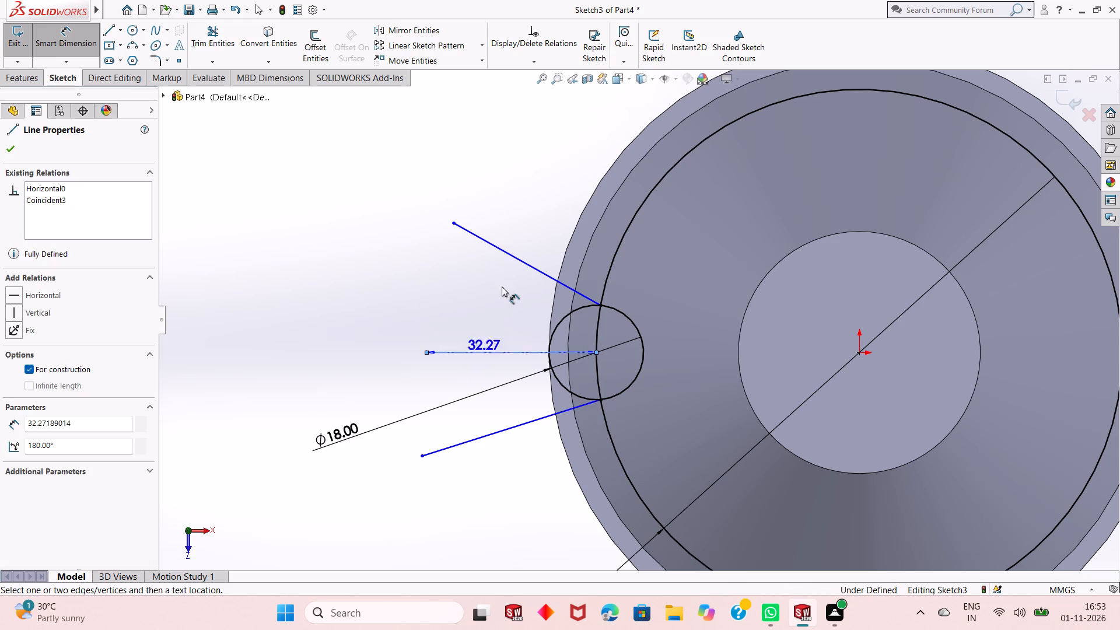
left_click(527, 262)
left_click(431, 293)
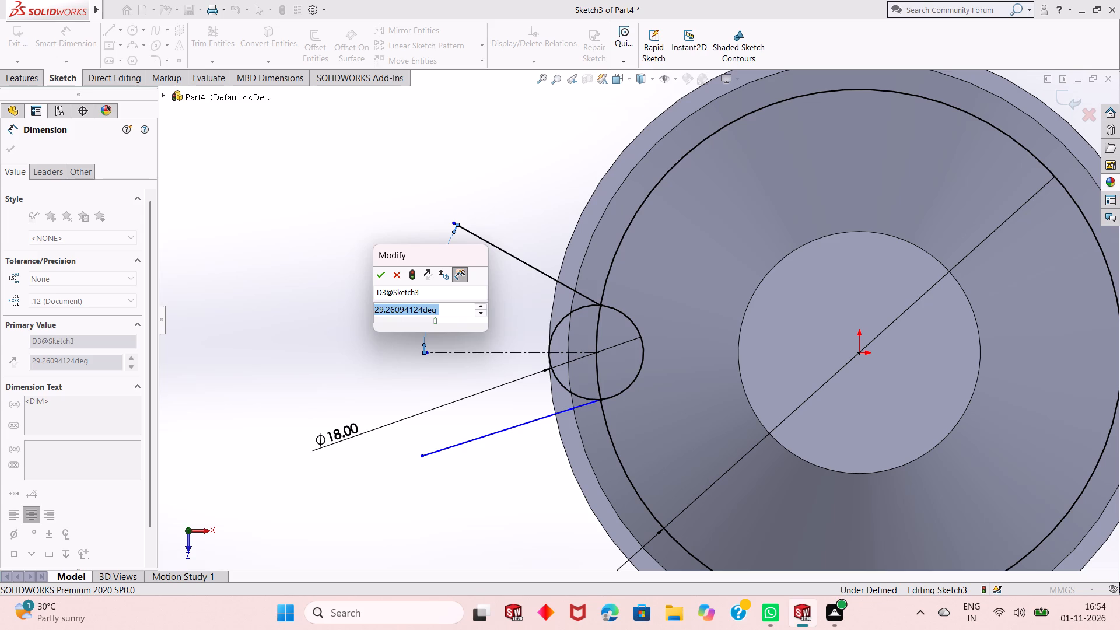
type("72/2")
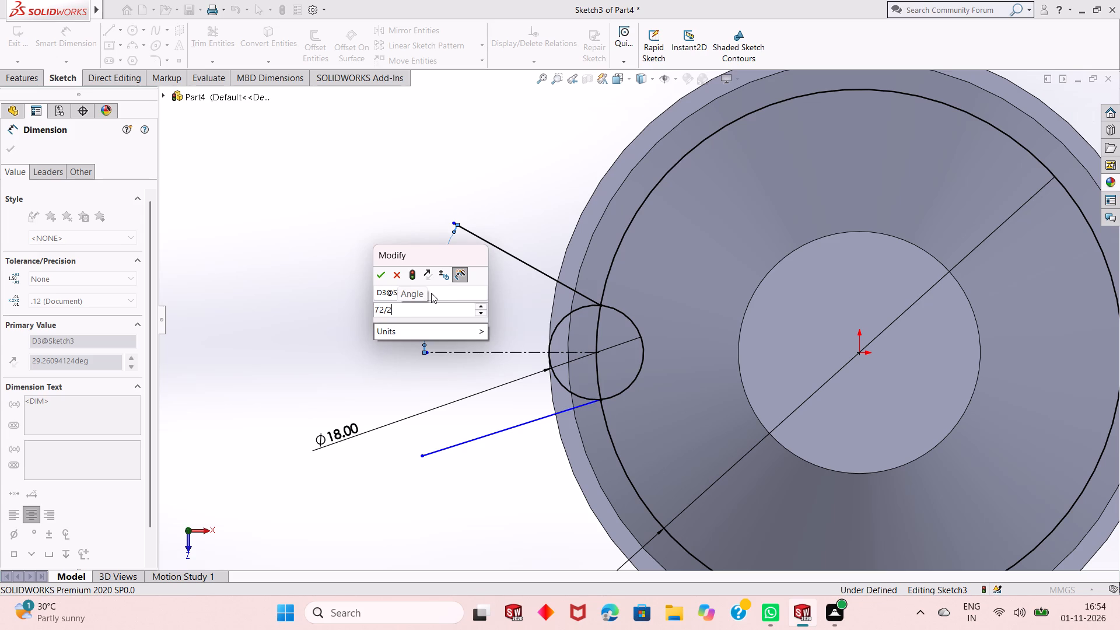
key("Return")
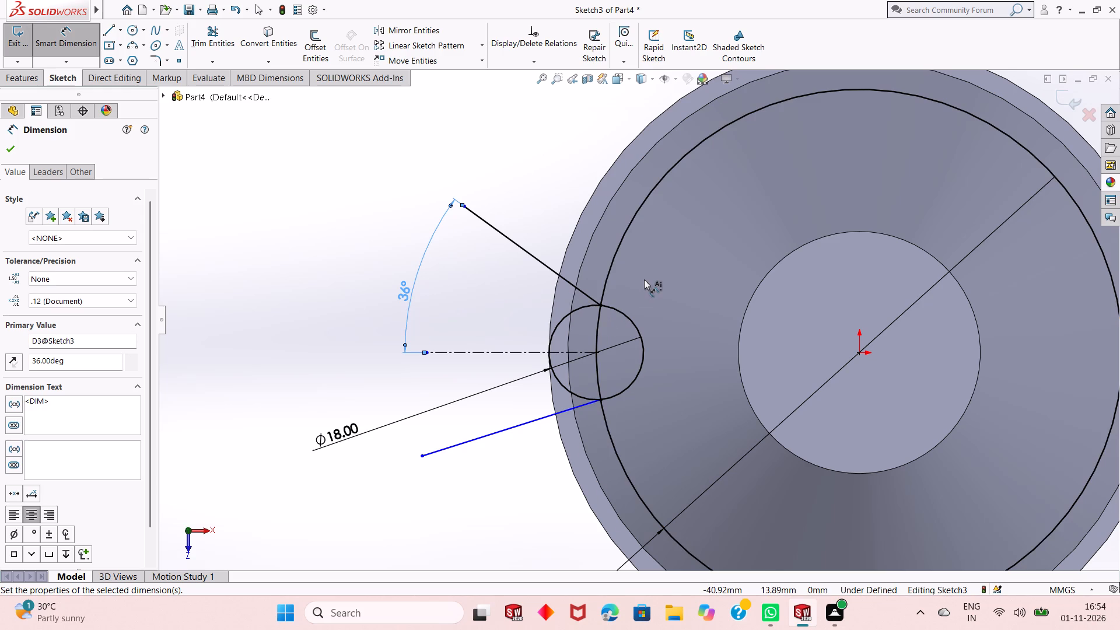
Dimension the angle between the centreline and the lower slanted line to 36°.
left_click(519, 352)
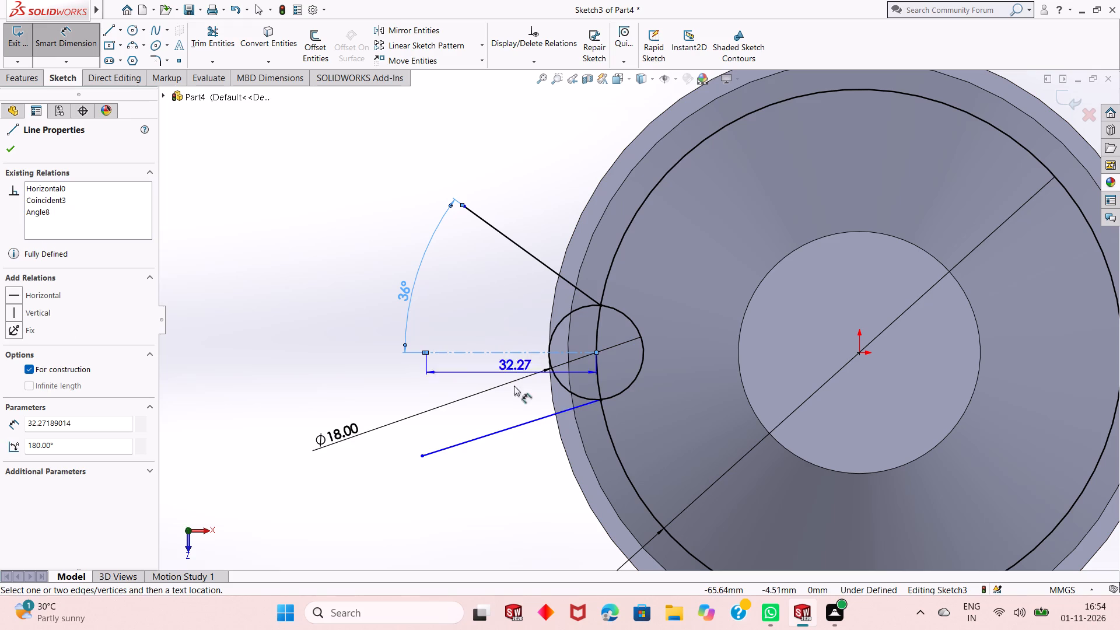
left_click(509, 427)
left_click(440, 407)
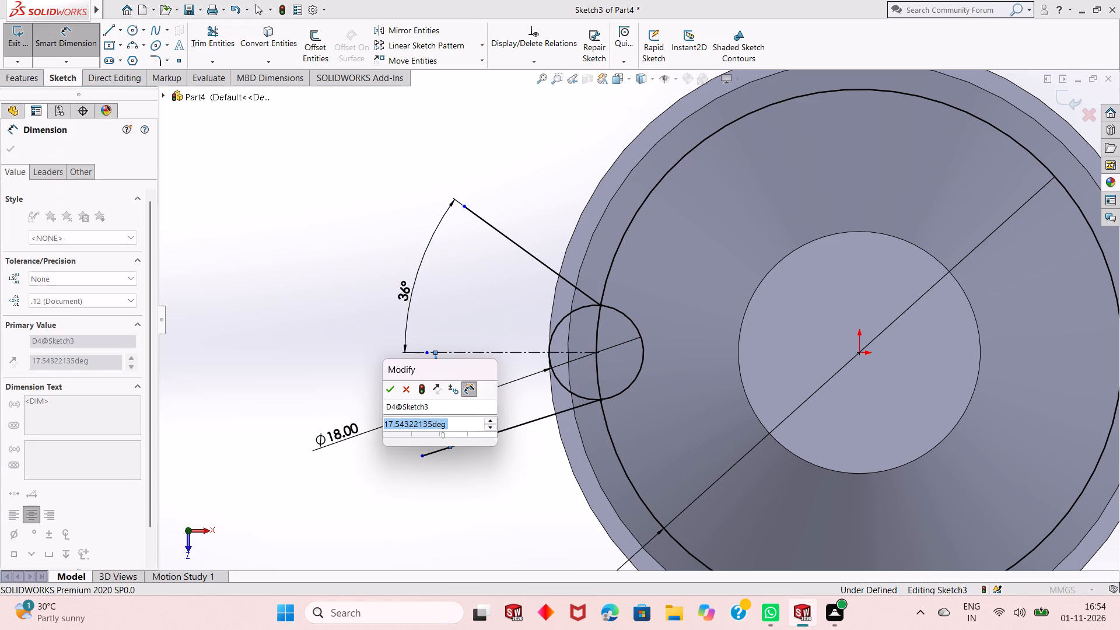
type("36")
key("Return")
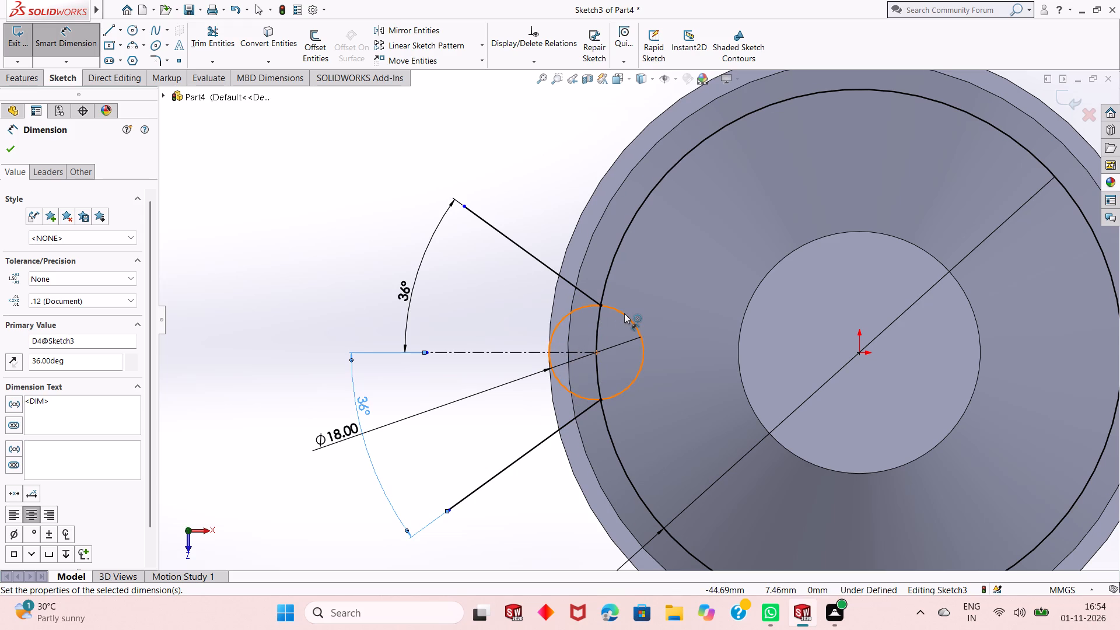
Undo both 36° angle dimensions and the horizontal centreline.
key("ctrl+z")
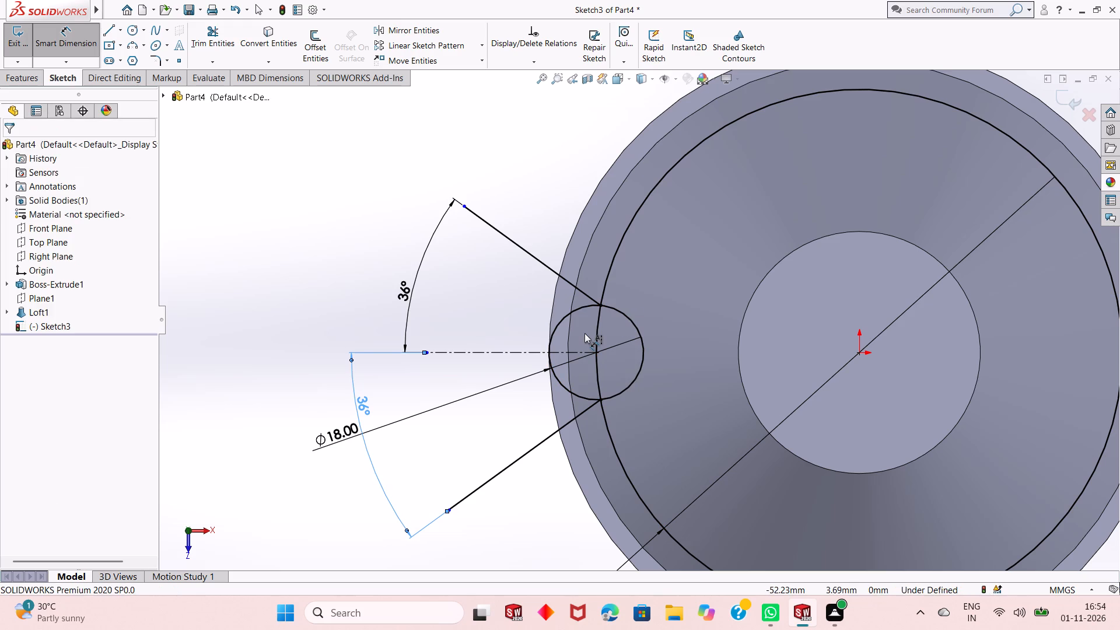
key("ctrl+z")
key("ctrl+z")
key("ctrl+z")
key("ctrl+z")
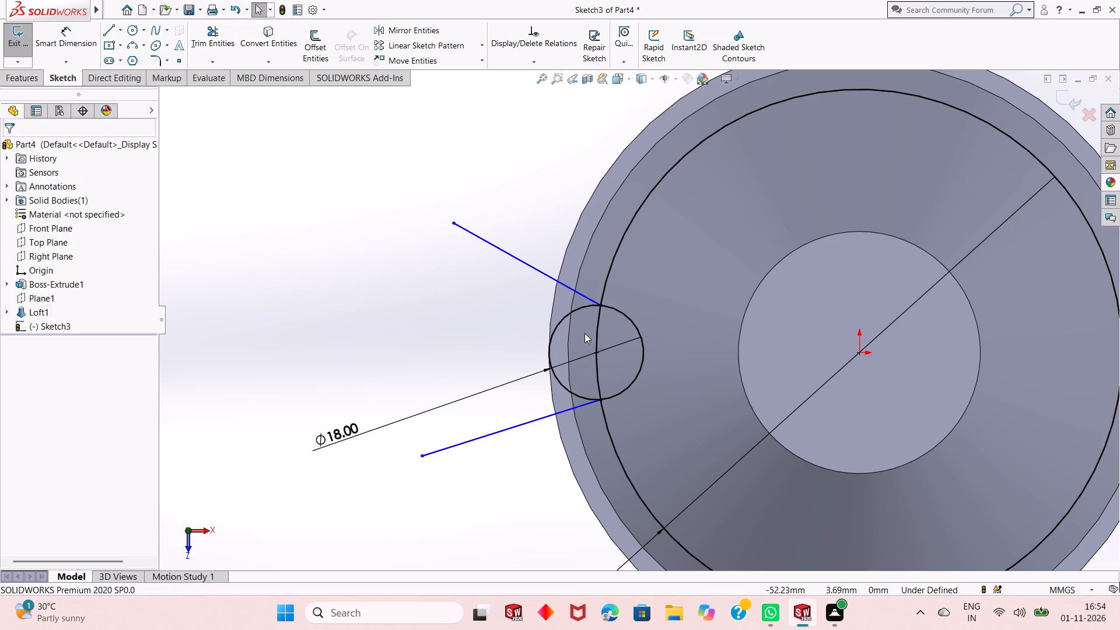
Undo the two slanted lines attached to the 18 mm circle.
key("ctrl+z")
key("ctrl+z")
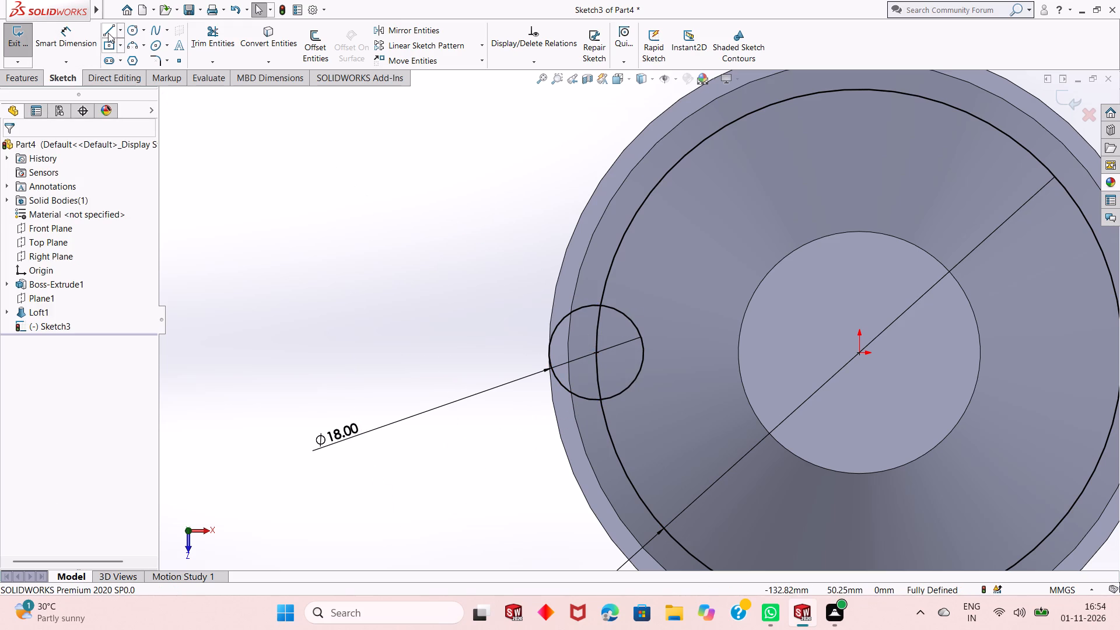
Draw two slanted lines outward to the left from the 18 mm circle's upper and lower edges, the upper one about 40 mm long.
left_click(108, 33)
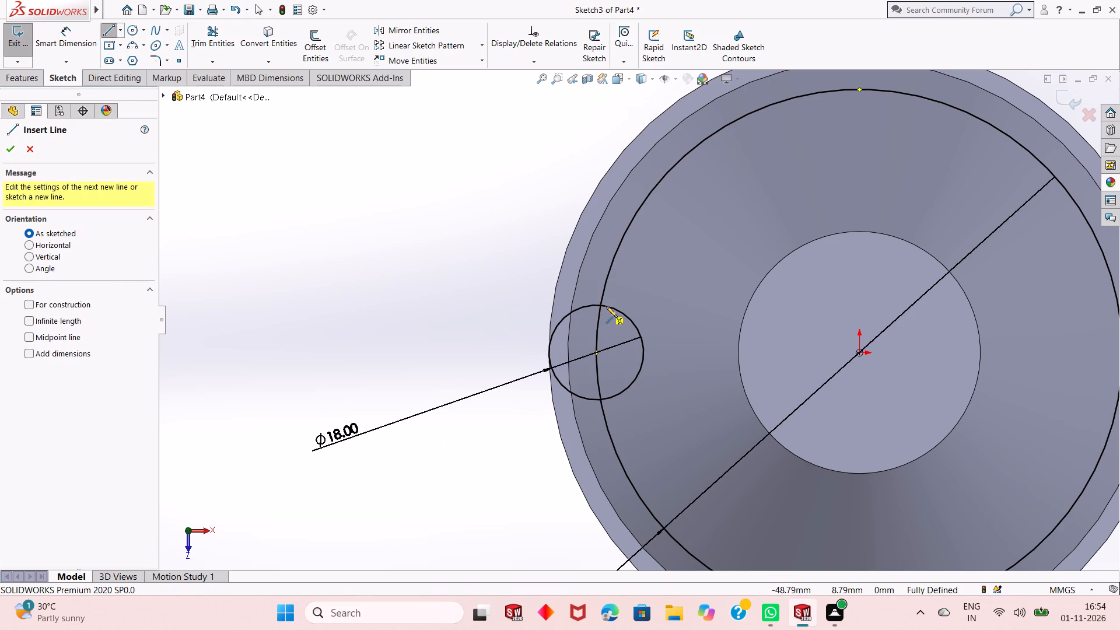
left_click(615, 309)
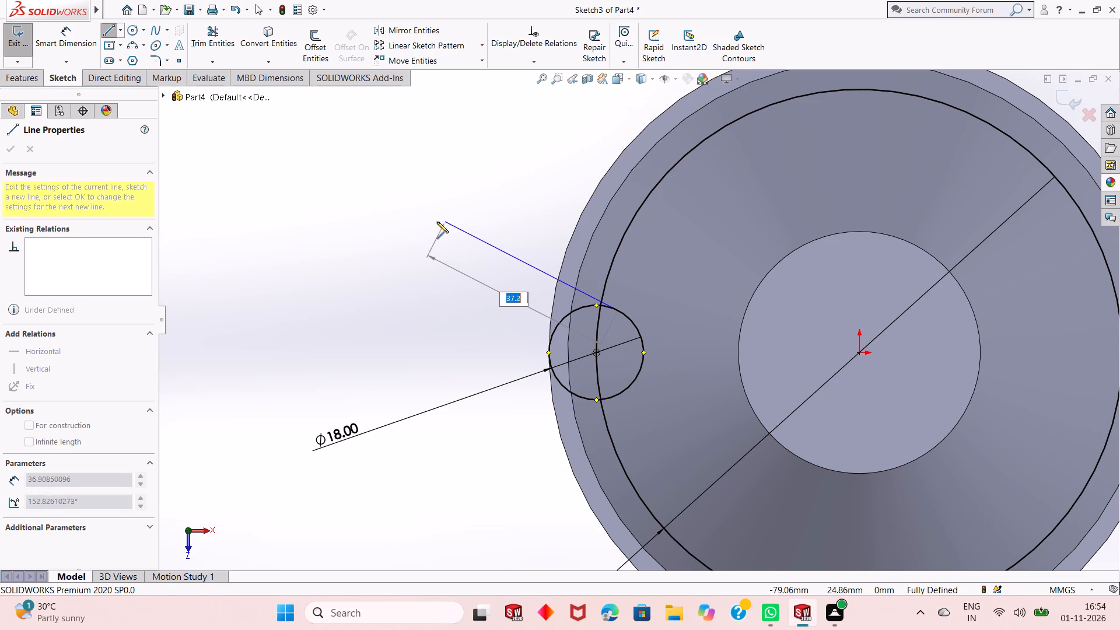
left_click(427, 222)
key("Escape")
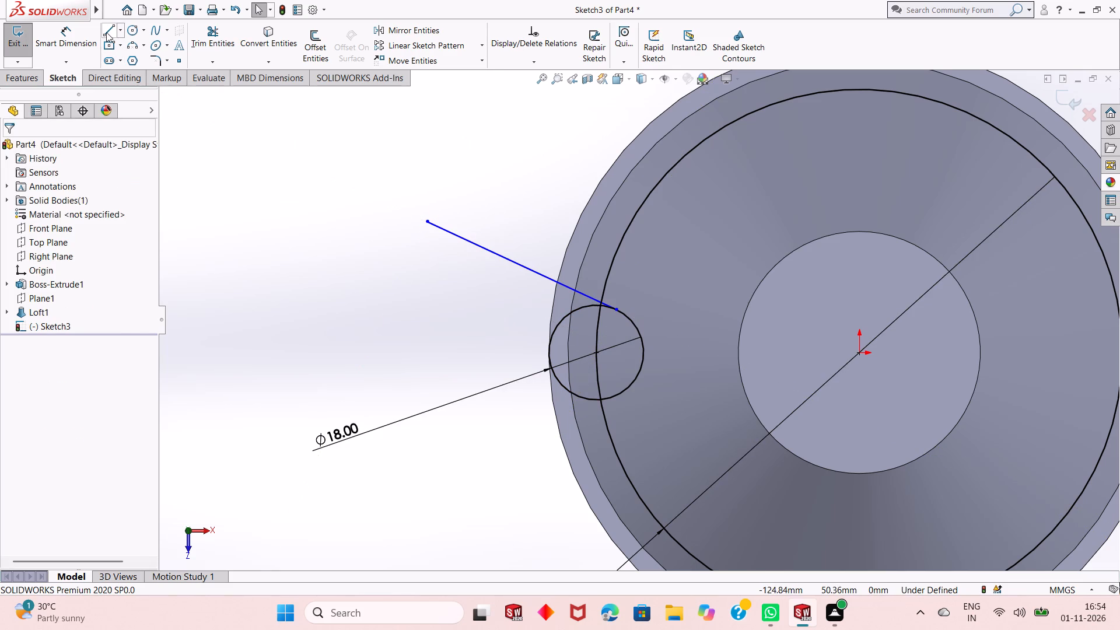
left_click(106, 32)
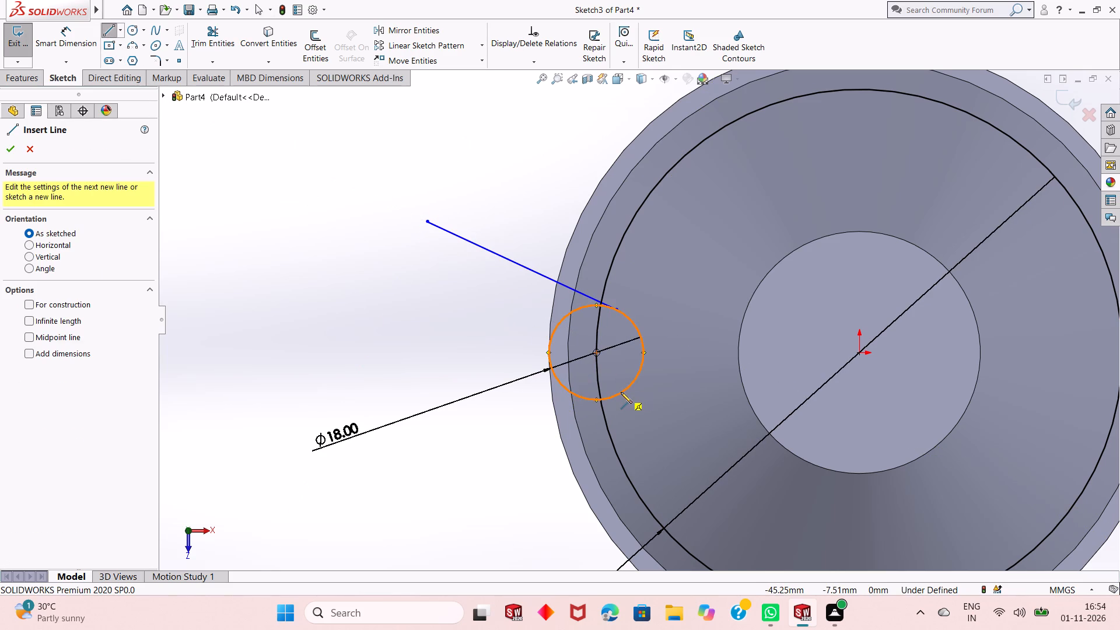
left_click(619, 392)
left_click(425, 505)
key("Escape")
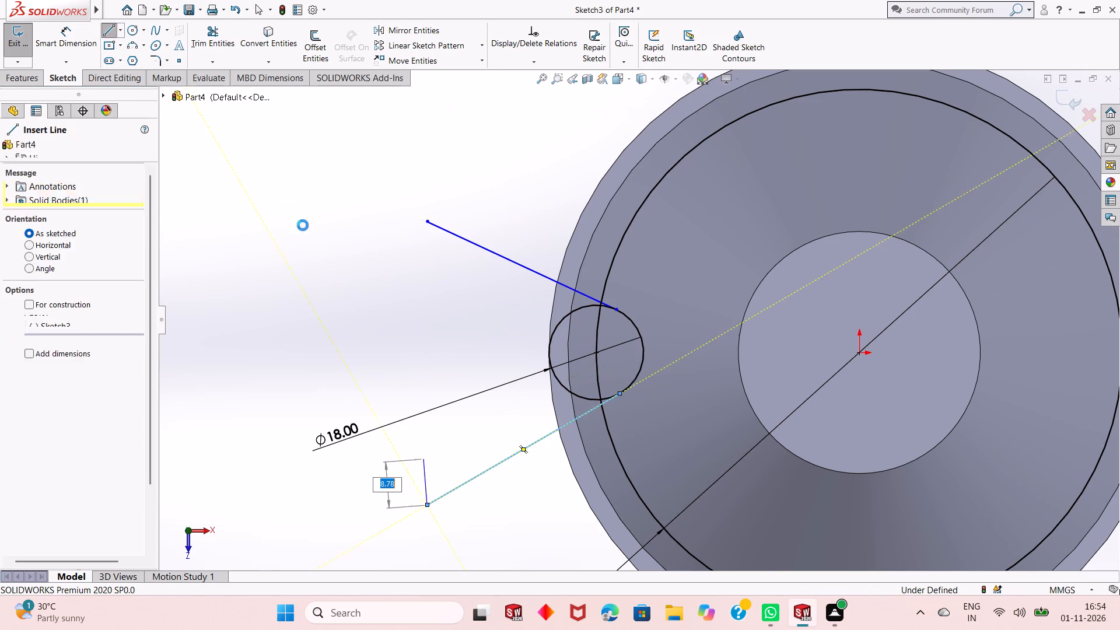
key("Escape")
Draw a horizontal centreline outward to the left from the 18 mm circle's centre, ending between the two slanted lines.
left_click(121, 27)
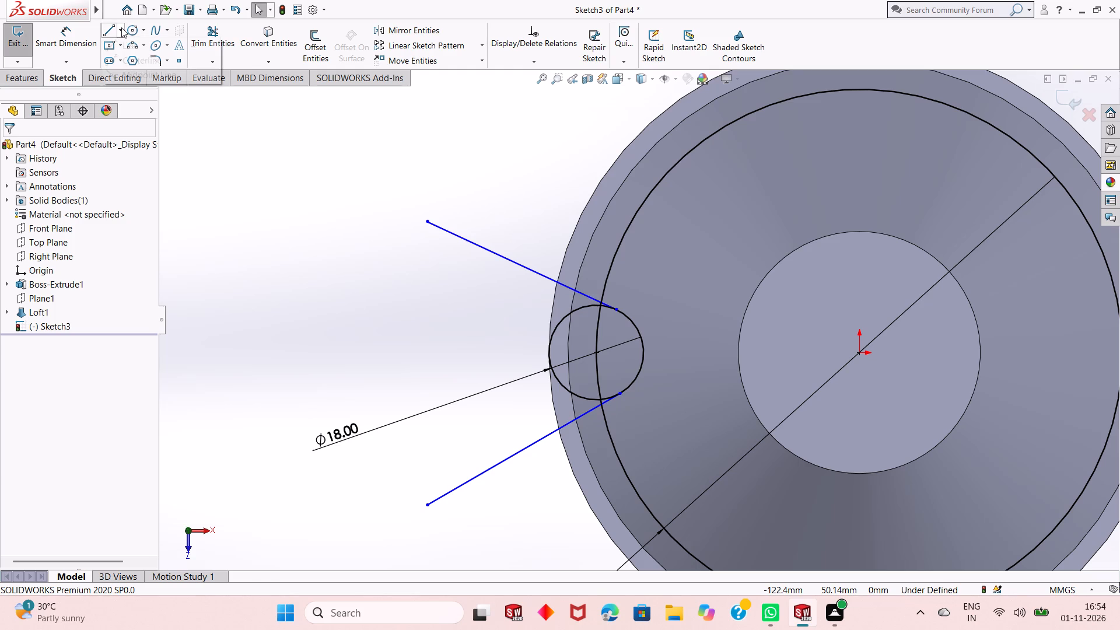
left_click(127, 59)
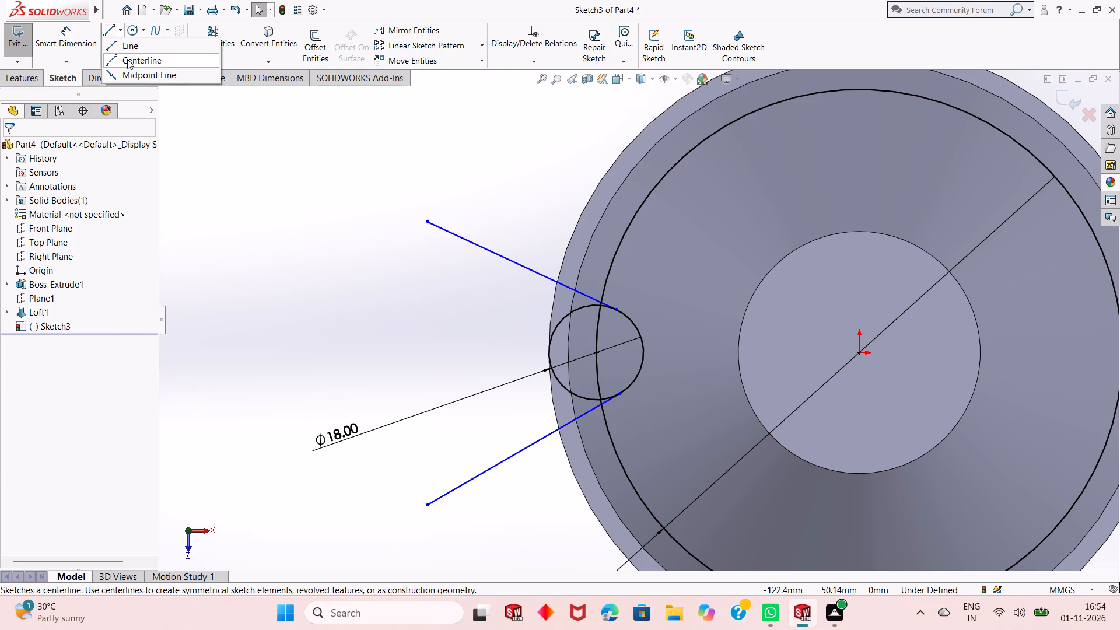
left_click(597, 355)
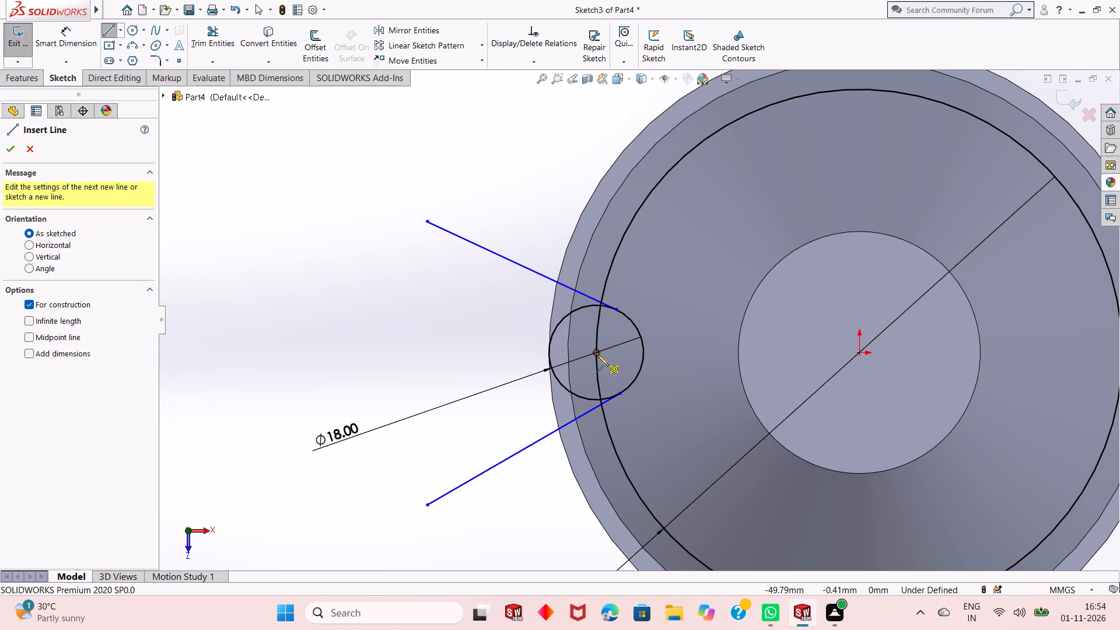
left_click(417, 353)
key("Escape")
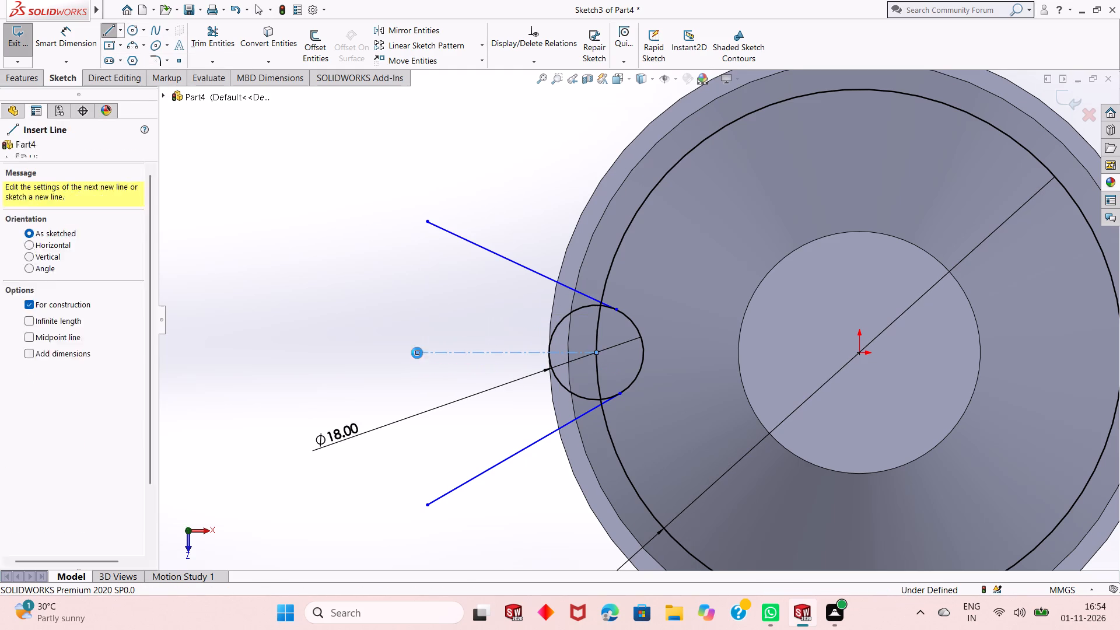
key("Escape")
key("Escape")
Dimension the angle between the upper slanted line and the horizontal centreline as 36°.
left_click(78, 44)
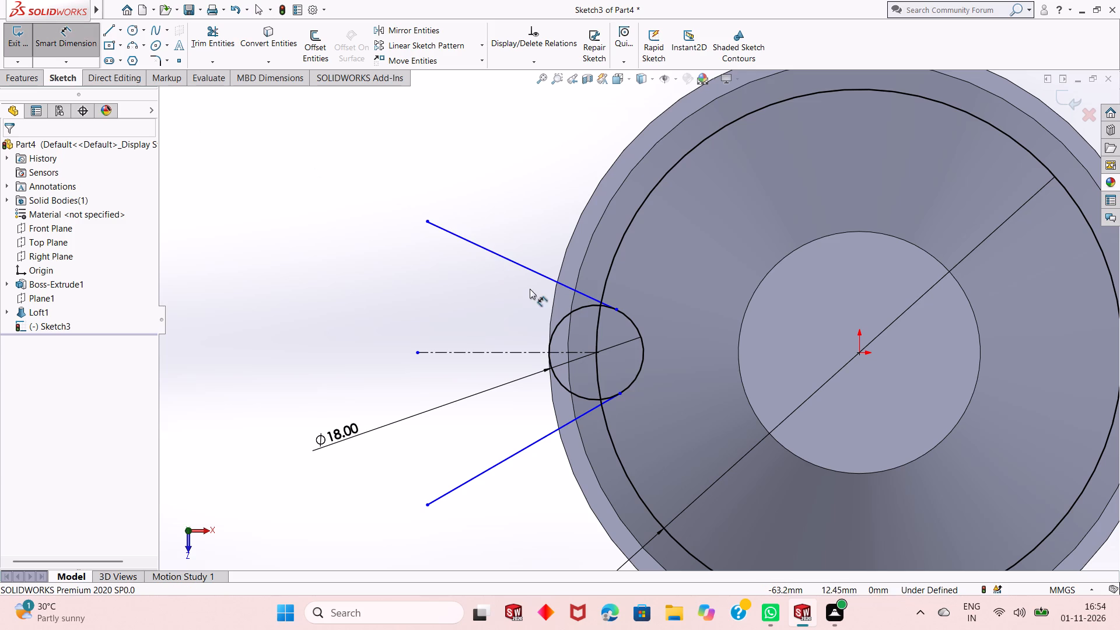
left_click(530, 271)
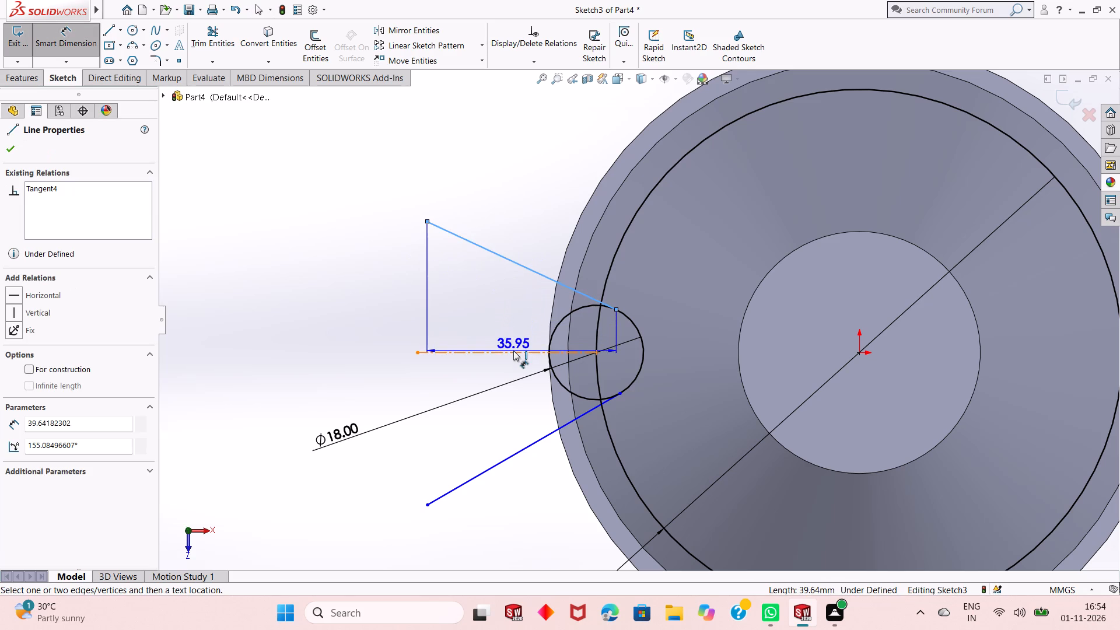
left_click(513, 351)
left_click(501, 311)
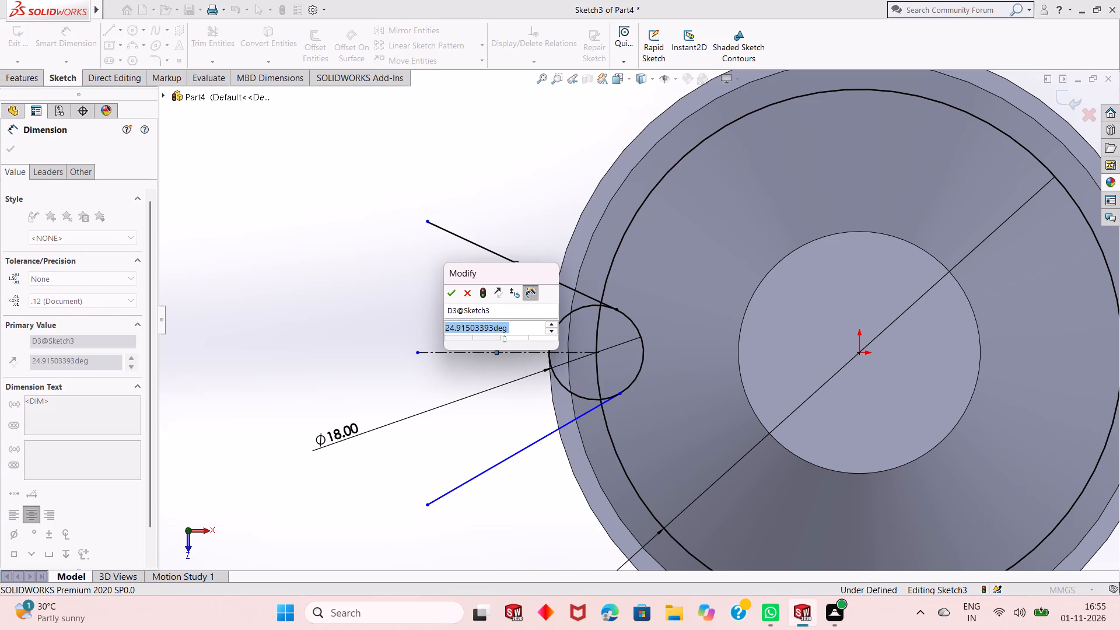
type(".36")
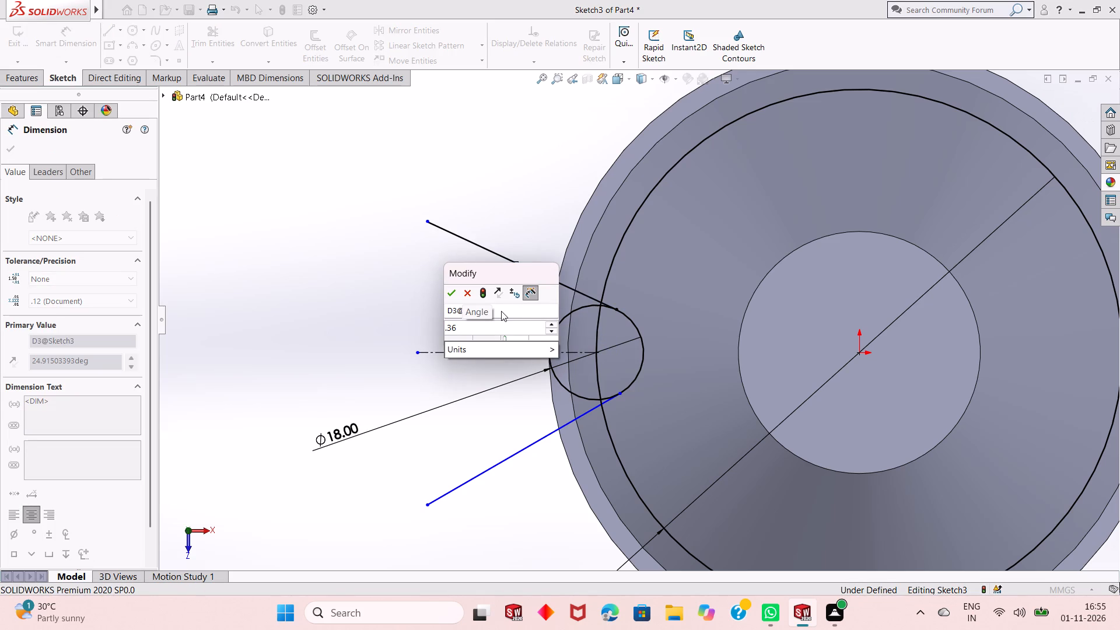
key("BackSpace")
key("BackSpace")
key("BackSpace")
key("BackSpace")
type("36")
key("Return")
Dimension the angle between the lower slanted line and the horizontal centreline as 36°.
left_click(521, 353)
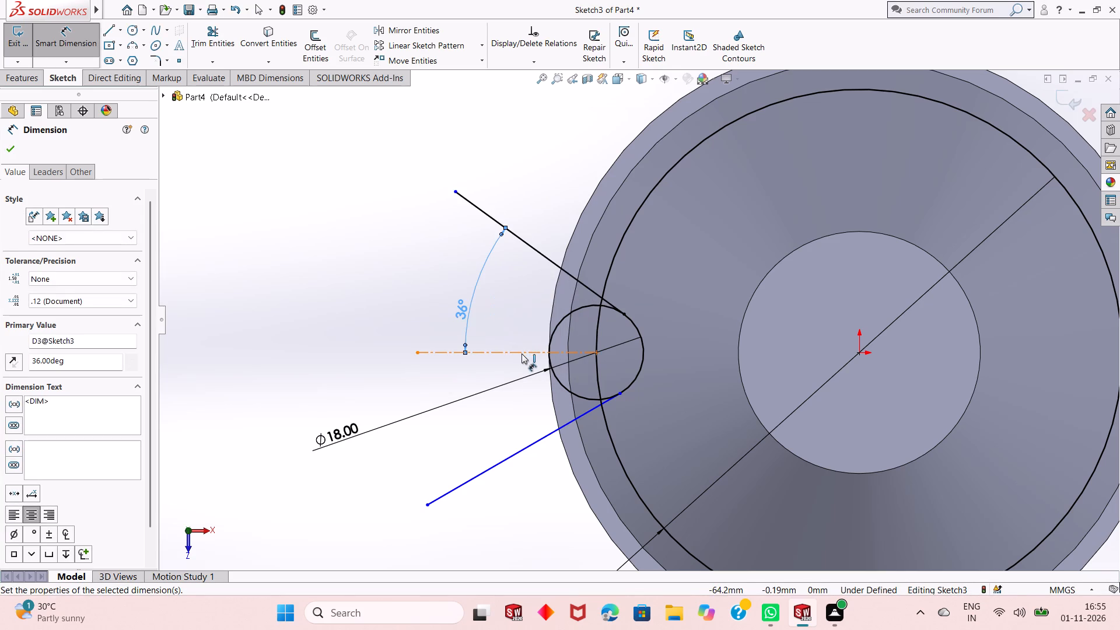
left_click(526, 447)
left_click(502, 417)
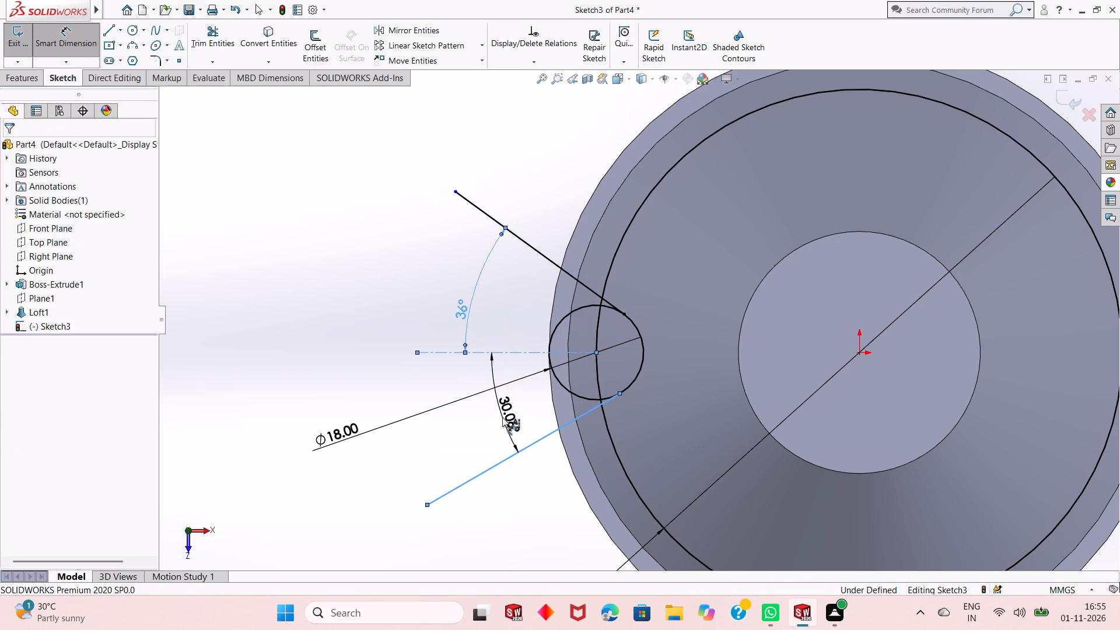
type("36")
key("Return")
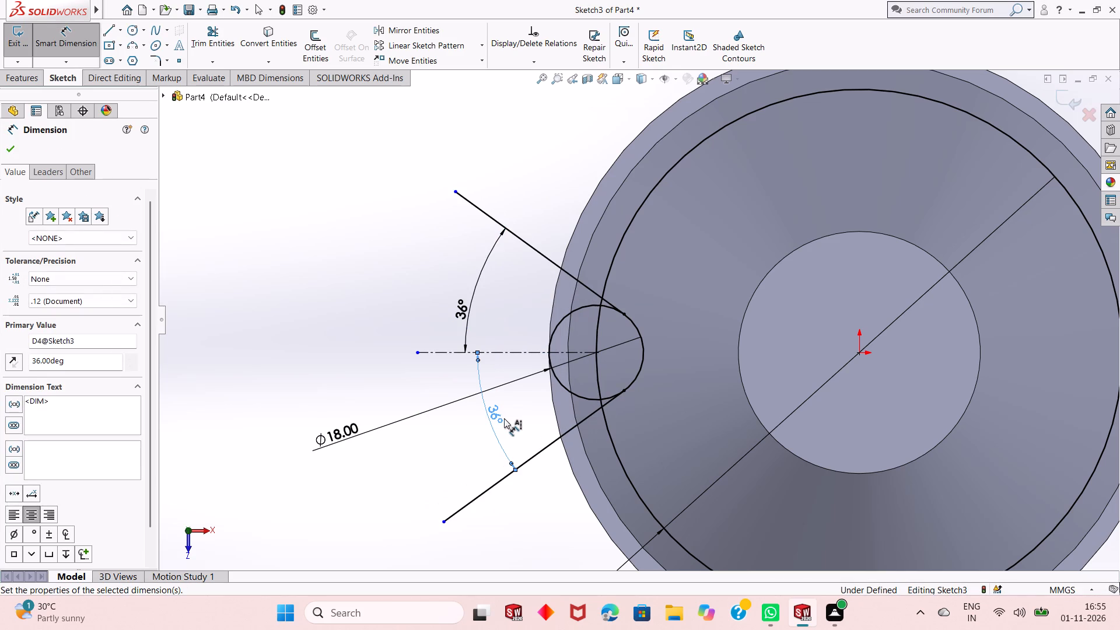
right_click(310, 242)
left_click(321, 278)
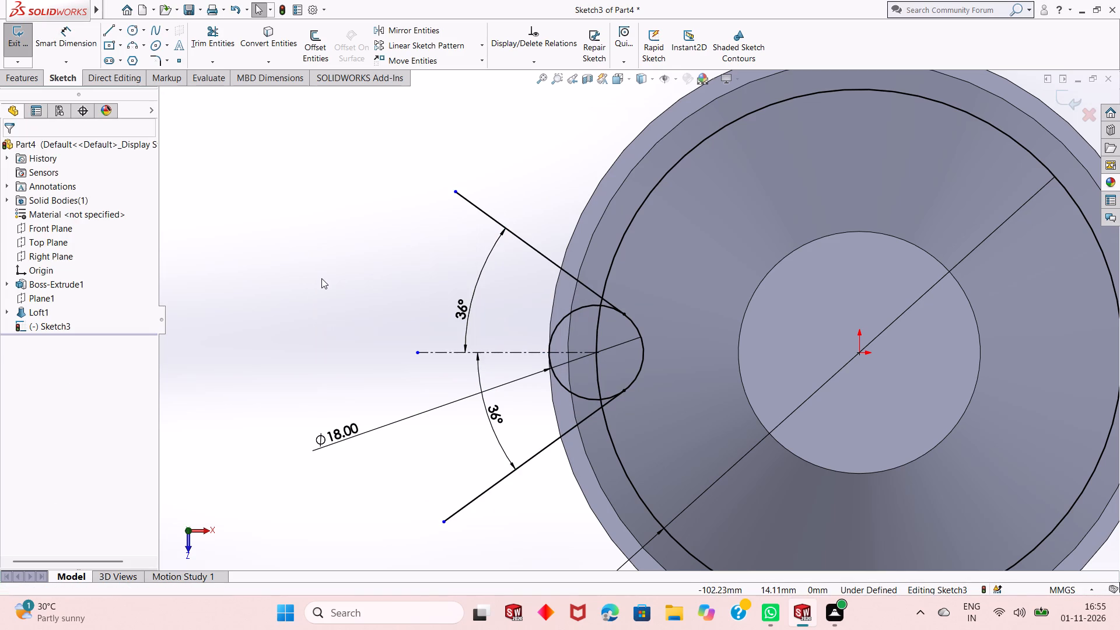
Trim away the part of the 18 mm circle that lies outside the 100 mm circle.
left_click(206, 36)
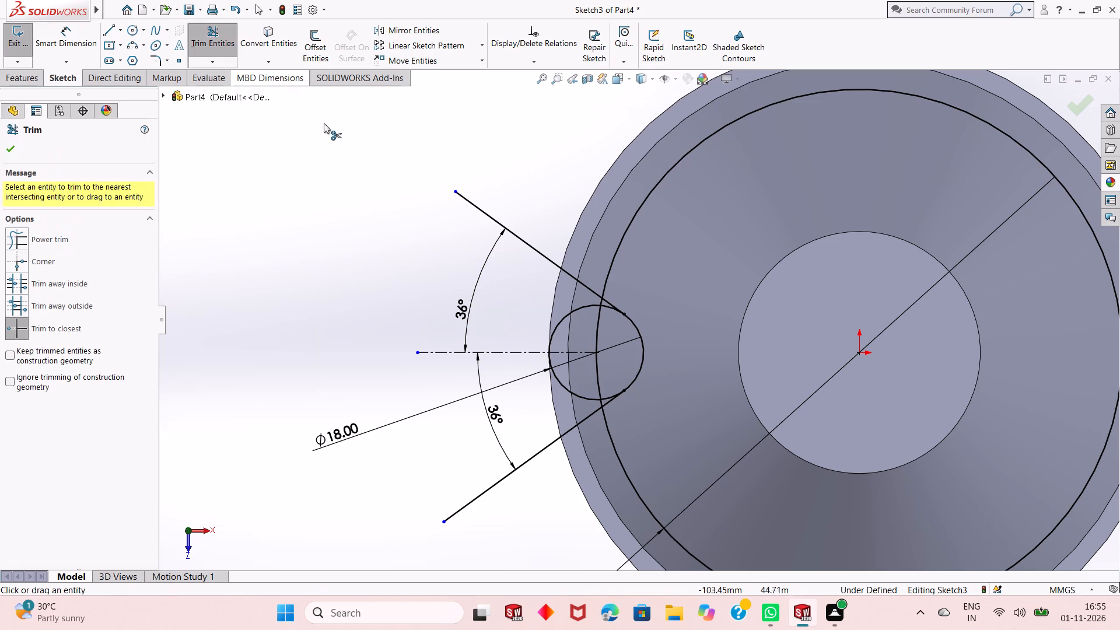
left_click(558, 323)
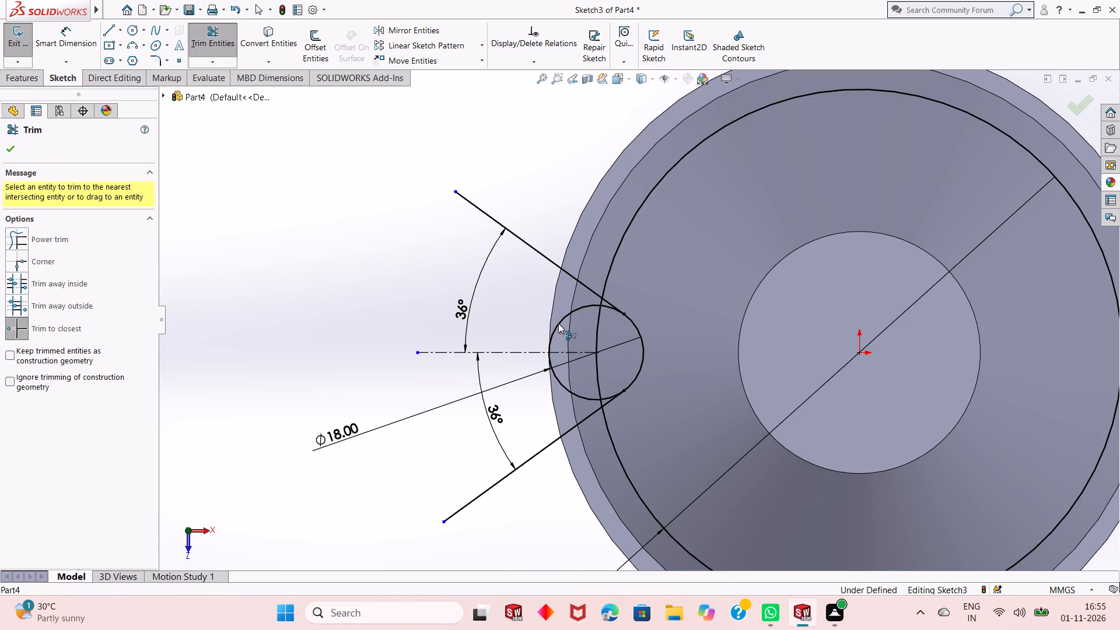
left_click(552, 367)
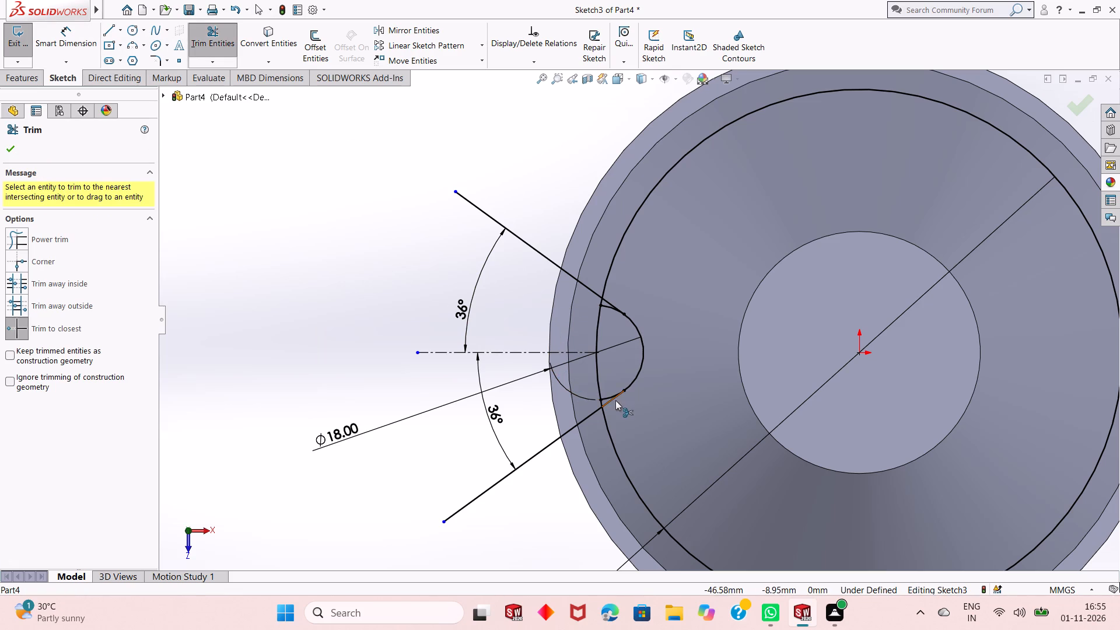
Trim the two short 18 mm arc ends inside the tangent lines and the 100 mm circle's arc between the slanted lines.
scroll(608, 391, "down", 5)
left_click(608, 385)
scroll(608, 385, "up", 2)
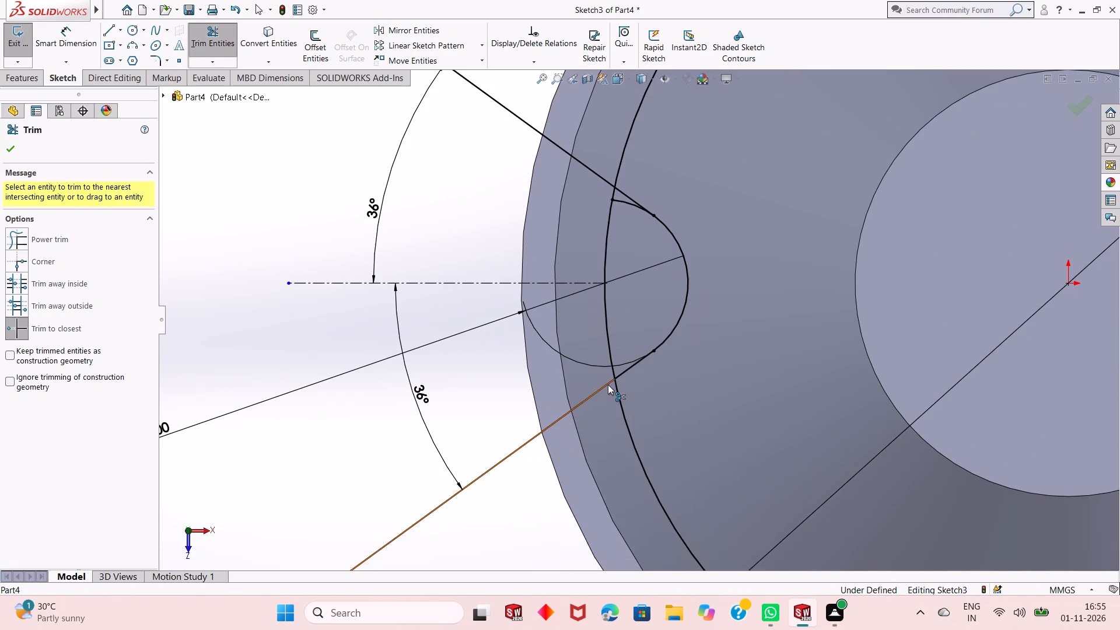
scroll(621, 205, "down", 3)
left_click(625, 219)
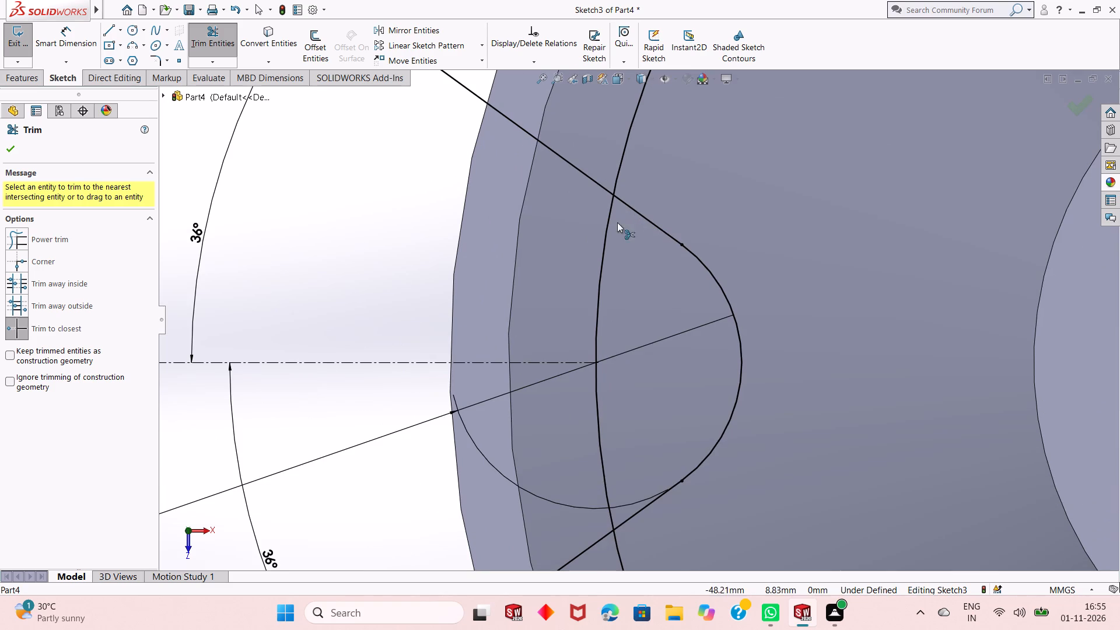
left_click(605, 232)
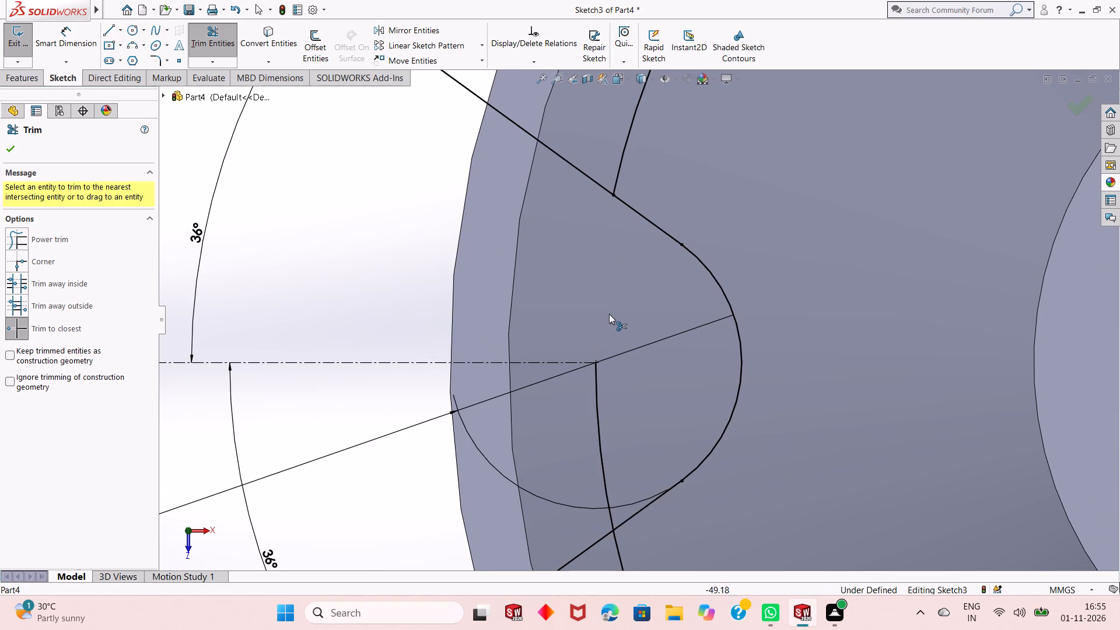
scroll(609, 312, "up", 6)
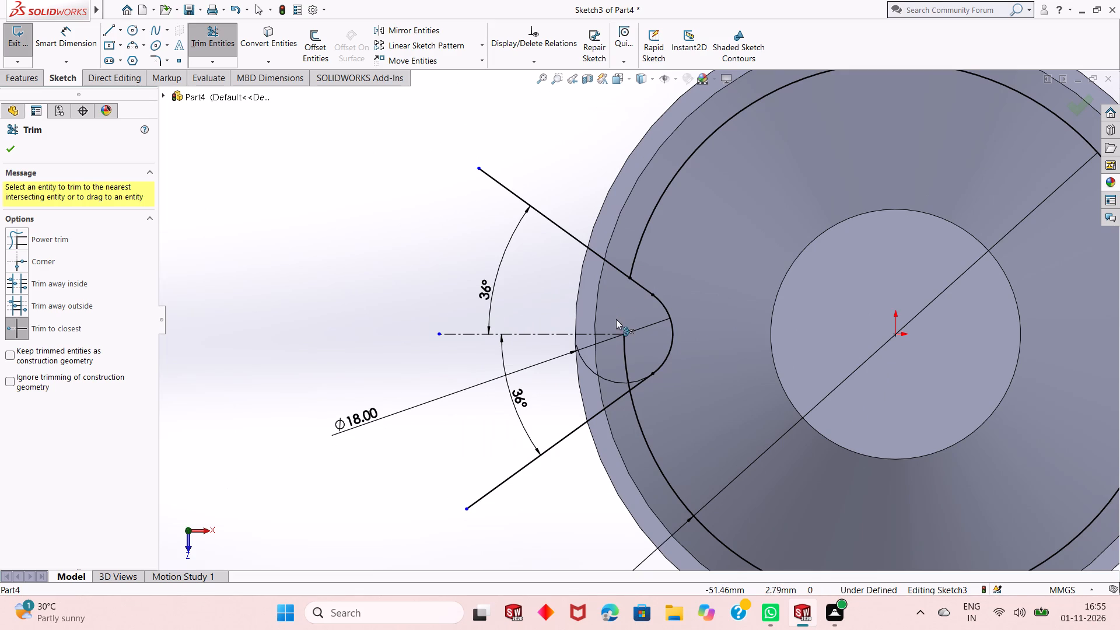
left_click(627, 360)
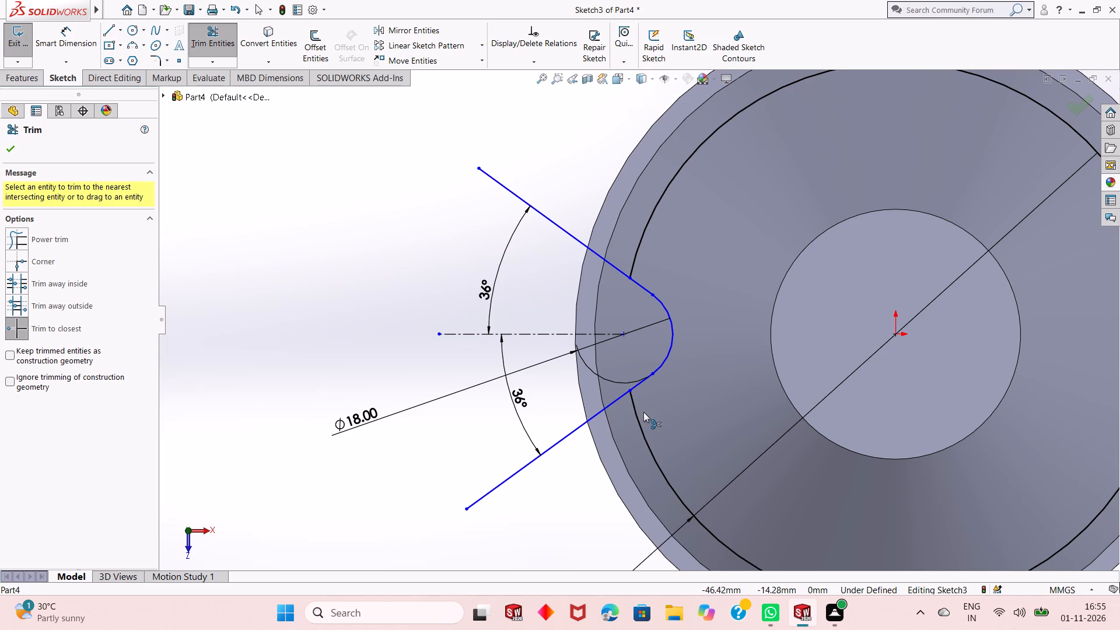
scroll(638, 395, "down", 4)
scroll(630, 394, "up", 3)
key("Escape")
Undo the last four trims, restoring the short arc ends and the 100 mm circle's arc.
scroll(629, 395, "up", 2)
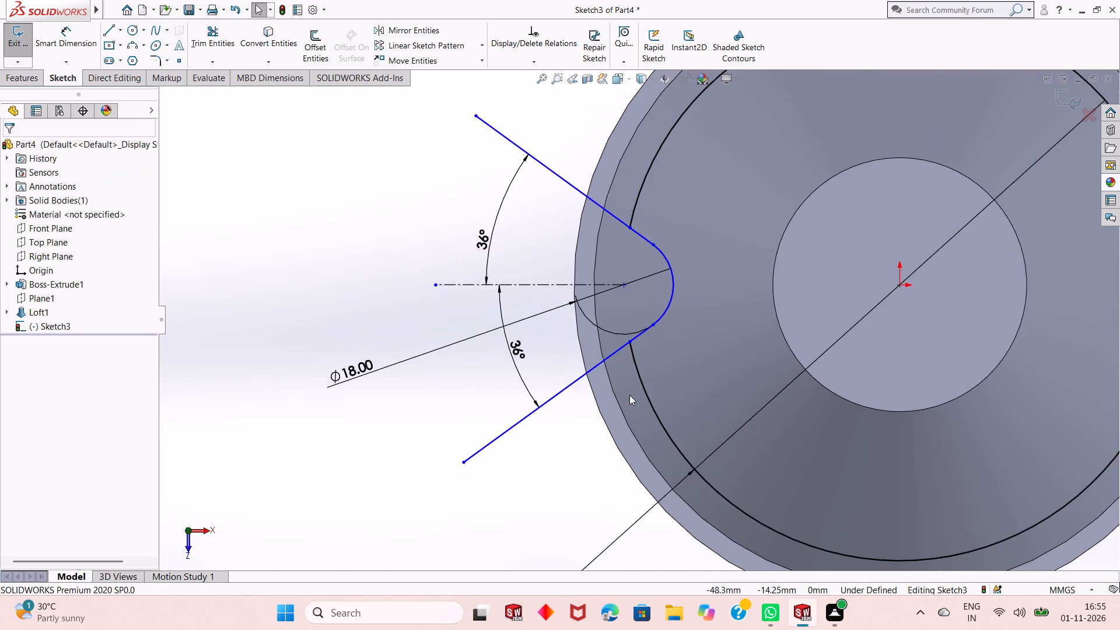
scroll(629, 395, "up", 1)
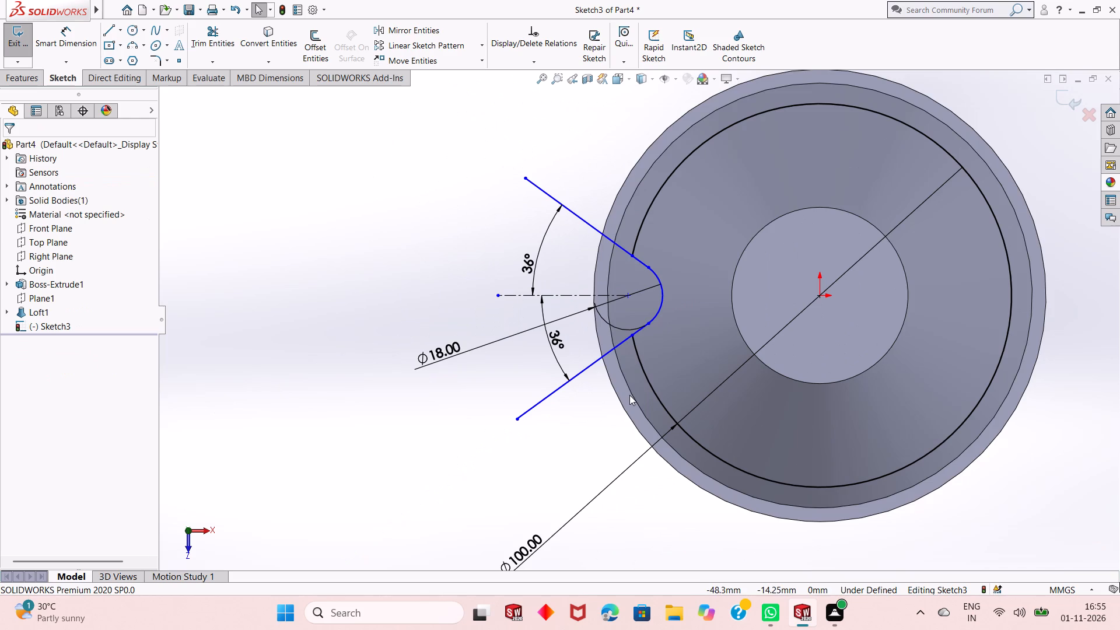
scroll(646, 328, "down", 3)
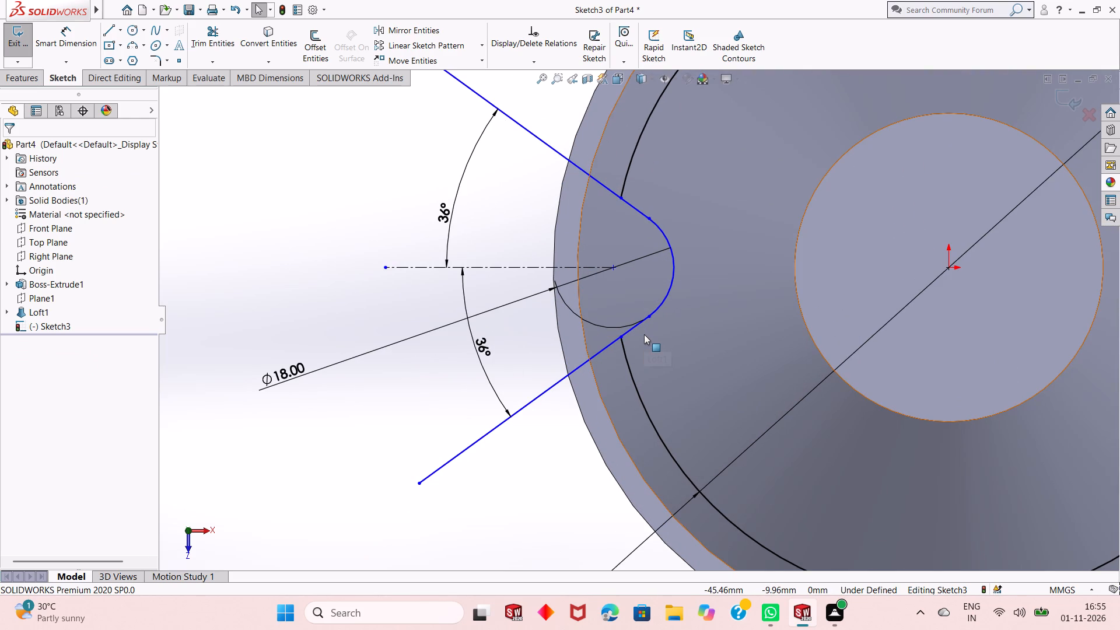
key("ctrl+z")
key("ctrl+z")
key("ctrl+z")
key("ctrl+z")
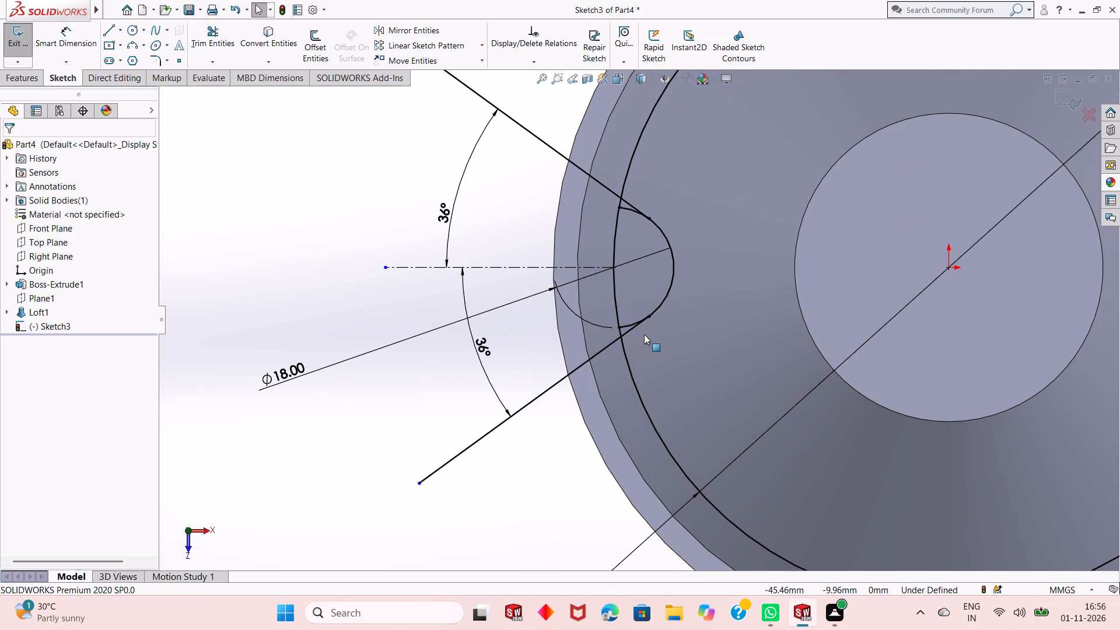
Draw a circle centred on the origin, reaching out to the cone's base edge.
scroll(599, 256, "down", 2)
scroll(599, 273, "up", 4)
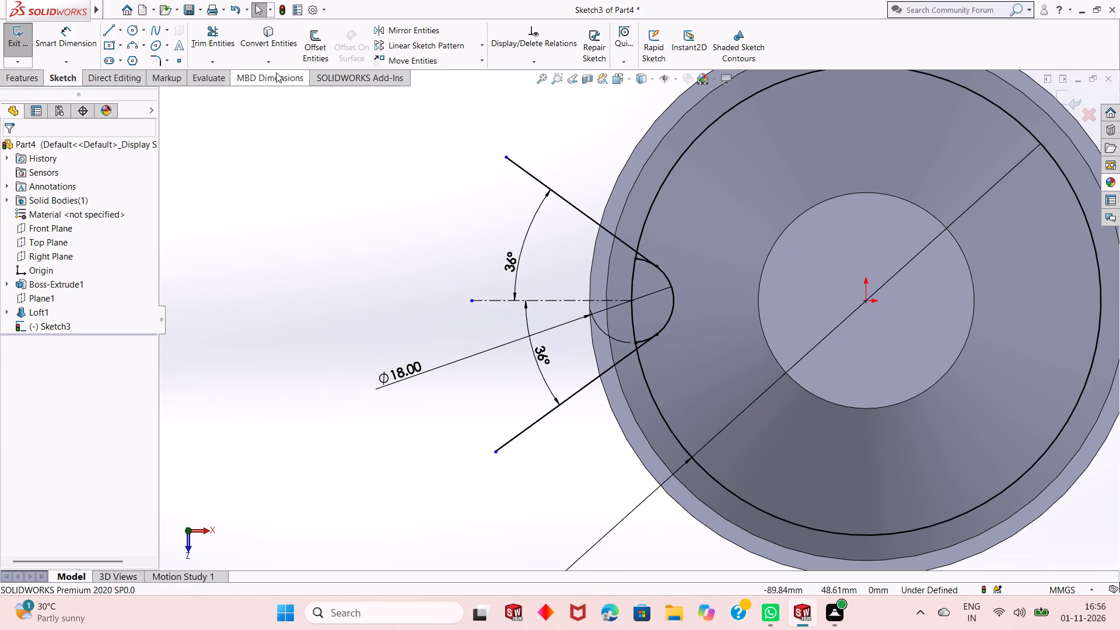
left_click(129, 30)
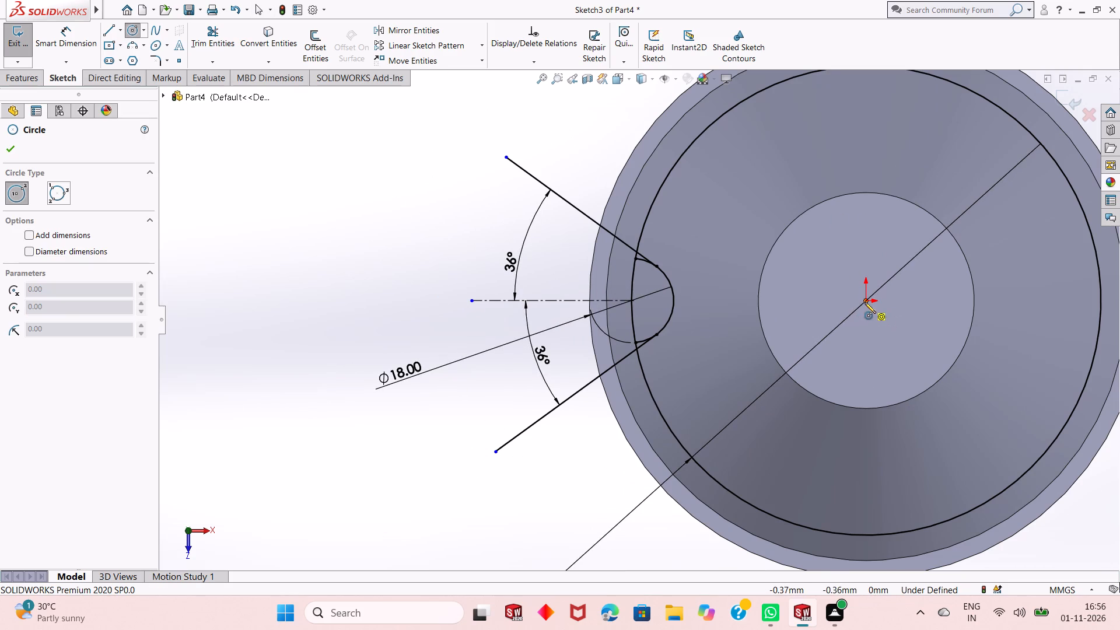
left_click(864, 302)
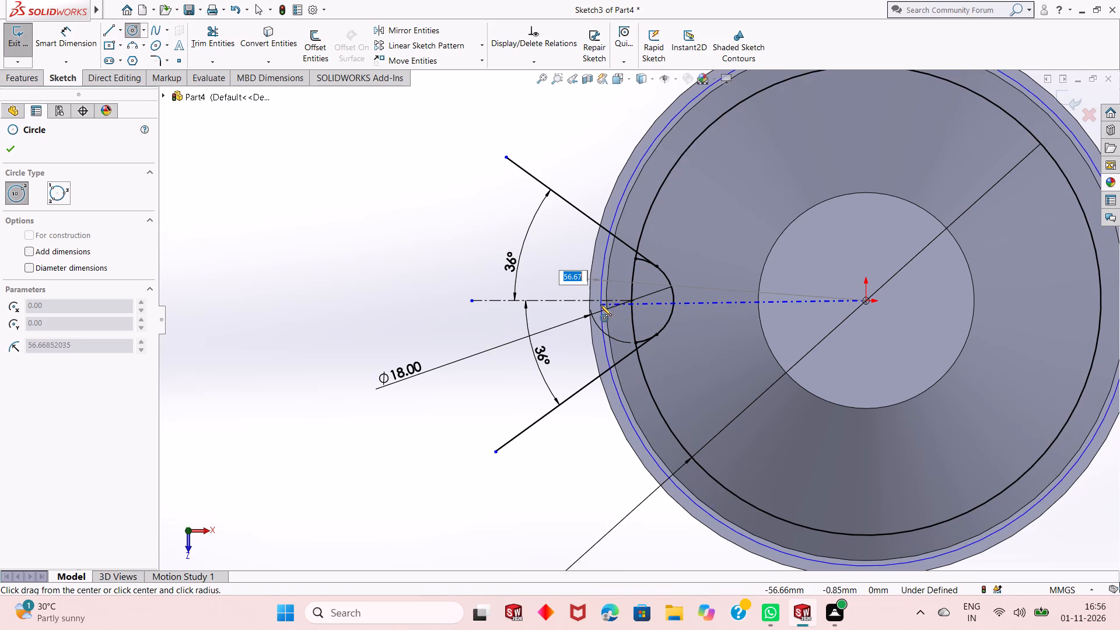
left_click(606, 303)
key("Escape")
key("Escape")
key("Escape")
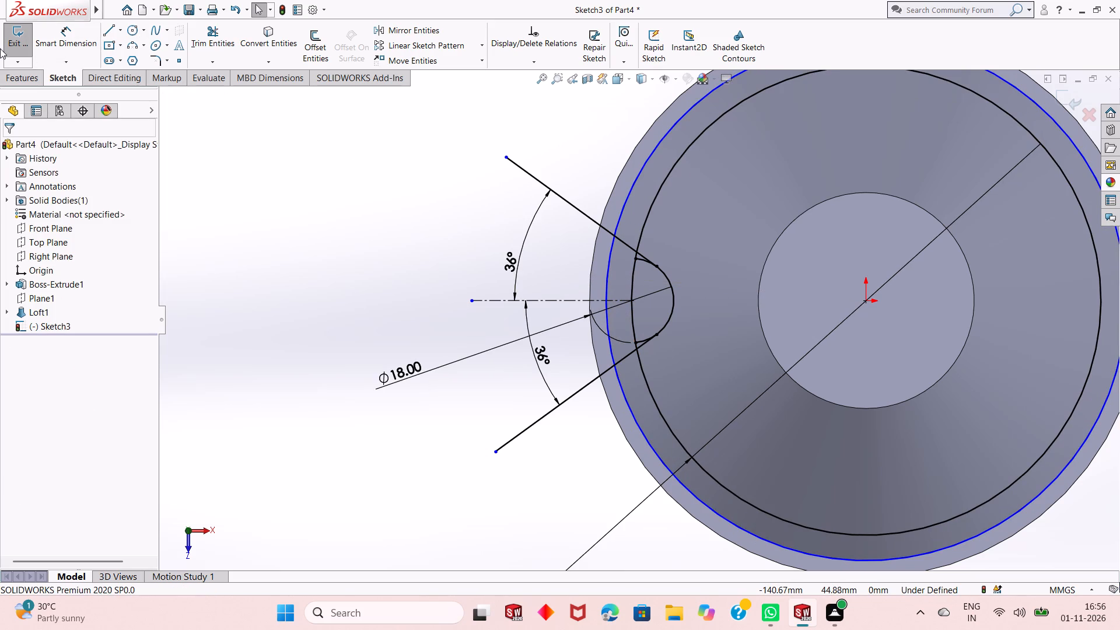
Dimension the diameter of the new outer circle centred on the origin at 118 mm, entered as 112+6.
left_click(40, 47)
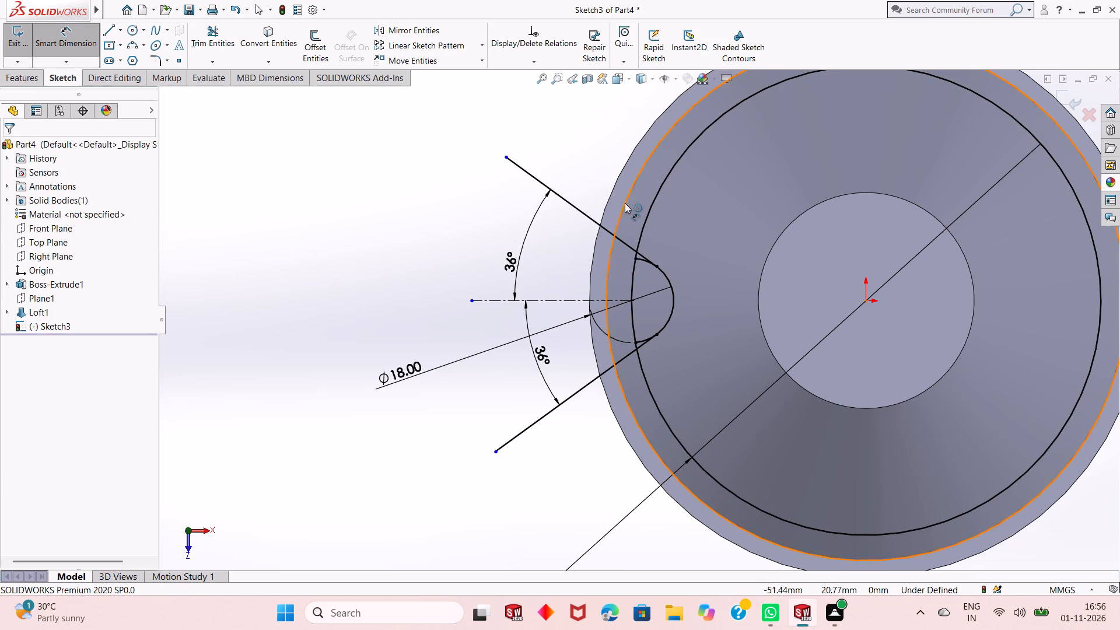
left_click(627, 201)
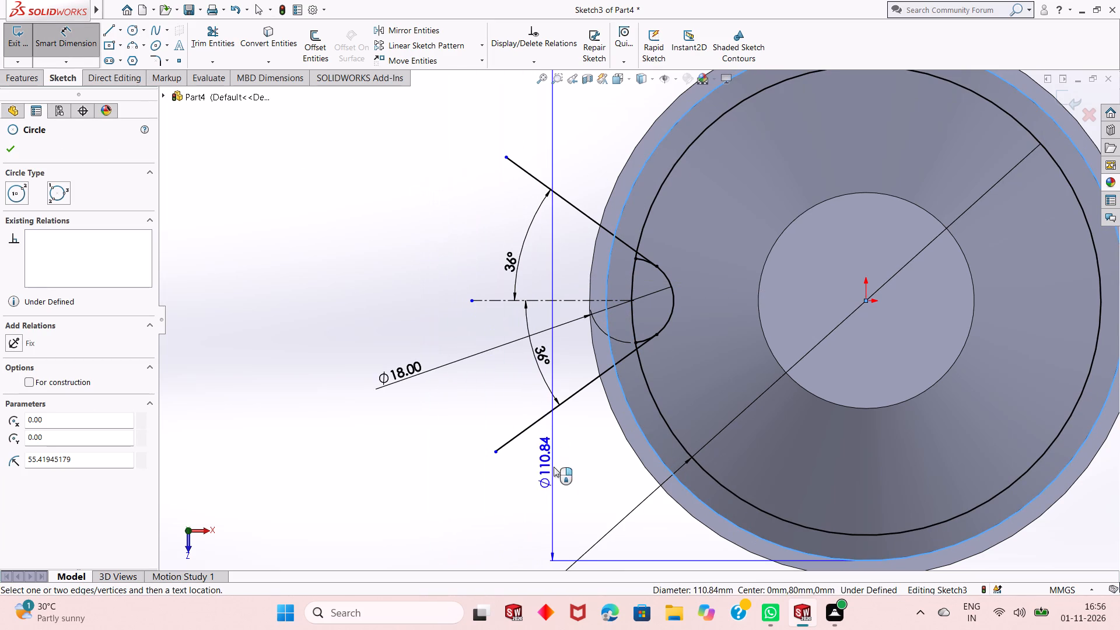
scroll(653, 338, "up", 2)
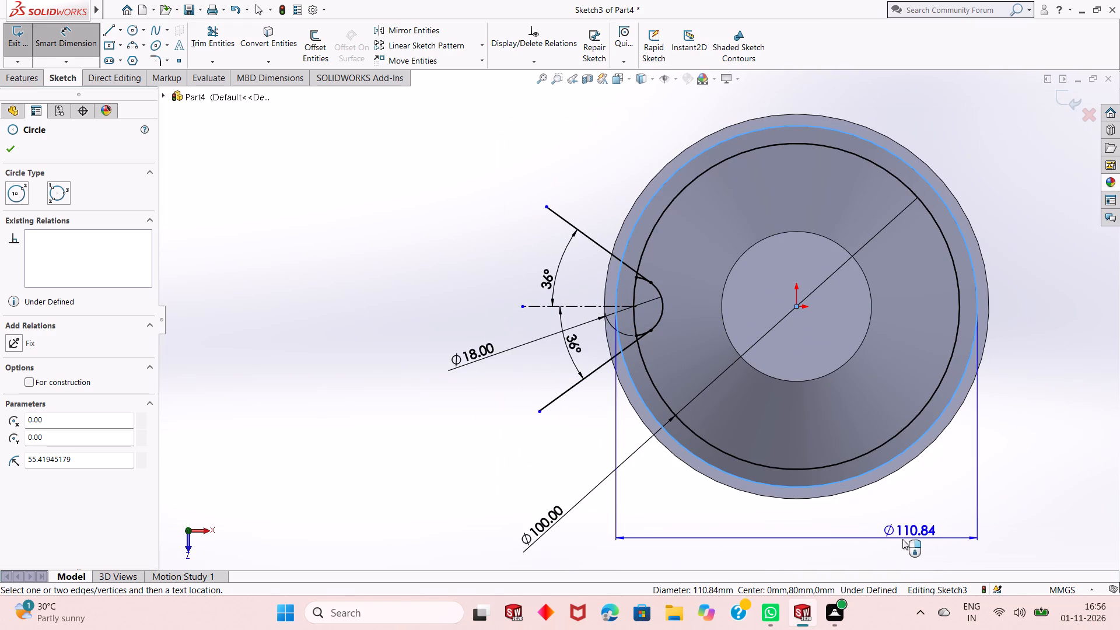
left_click(1013, 492)
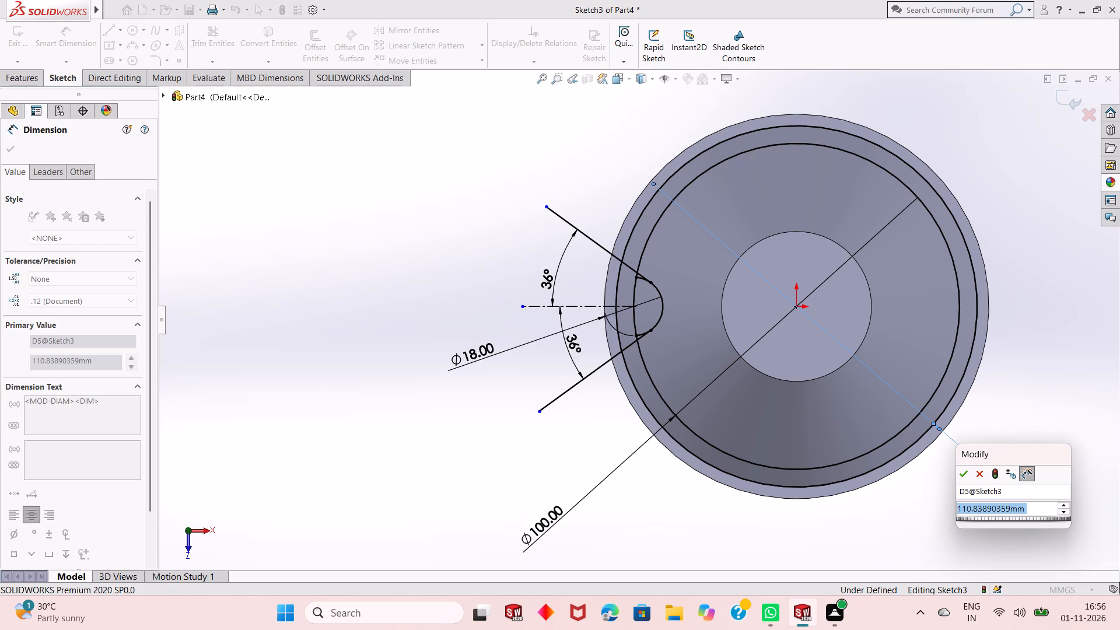
type("112+6")
key("Return")
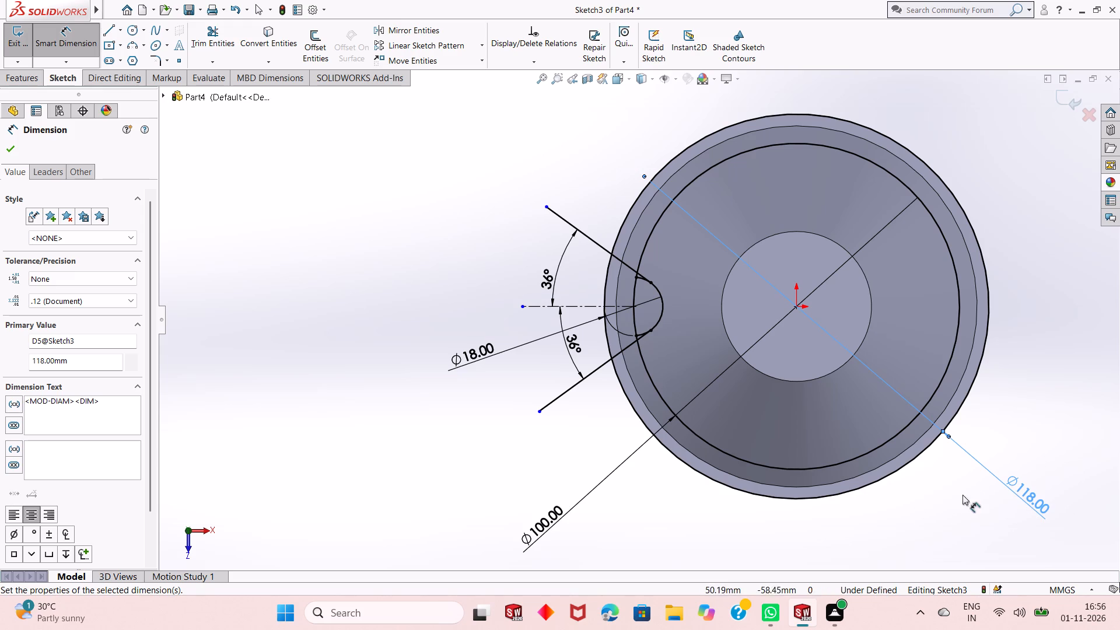
Set the outer sketch circle's diameter to 112 mm and return to a straight-on view of the sketch.
double_click(1034, 505)
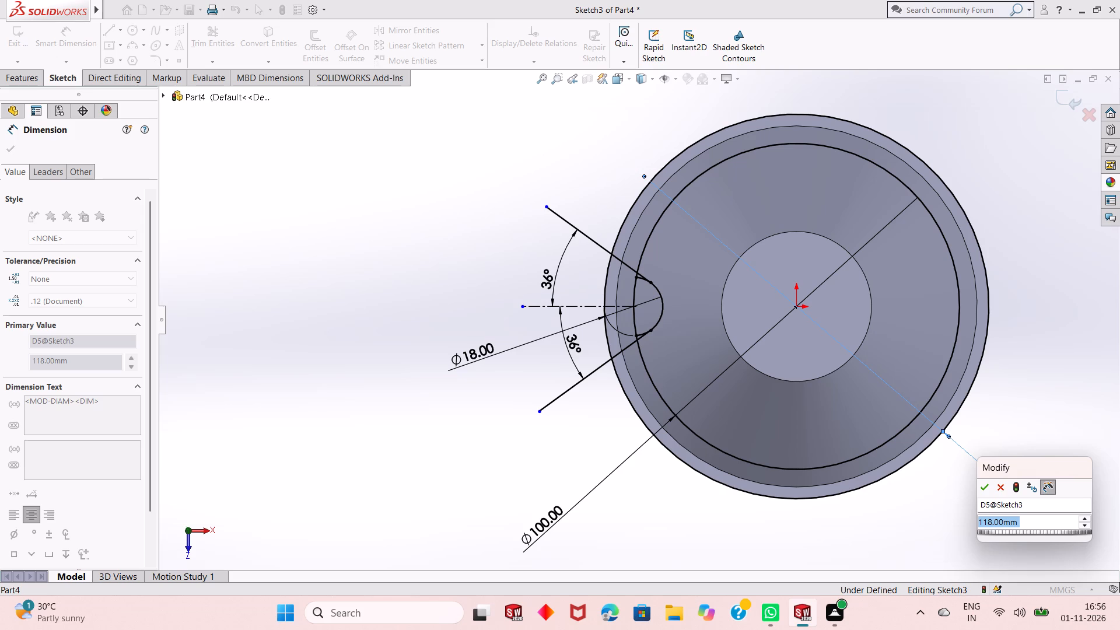
type("112")
key("Return")
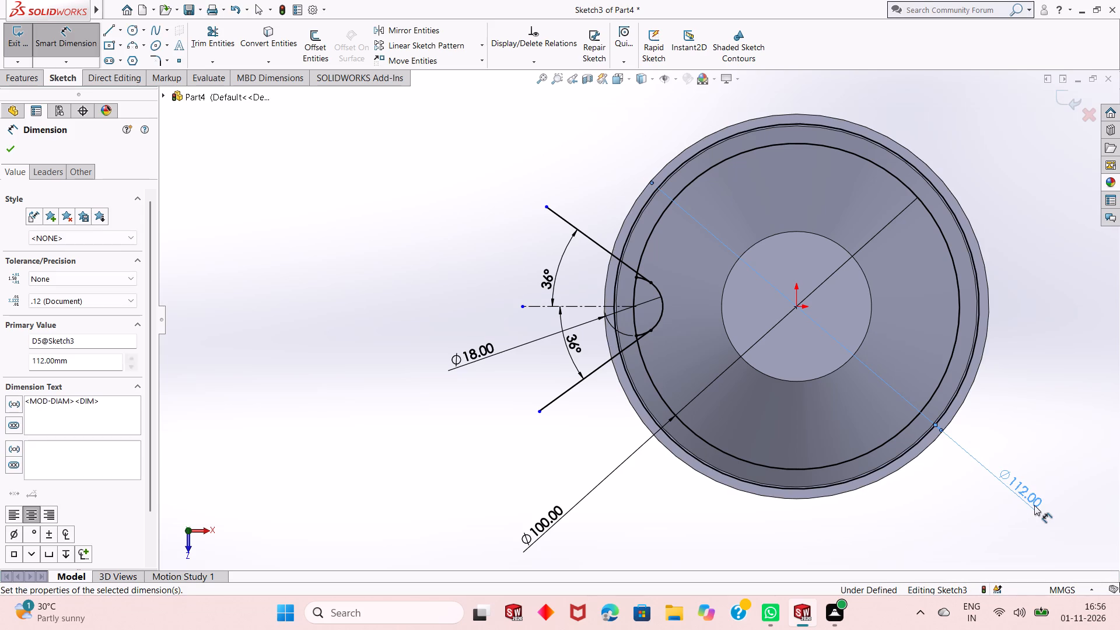
middle_click(885, 540)
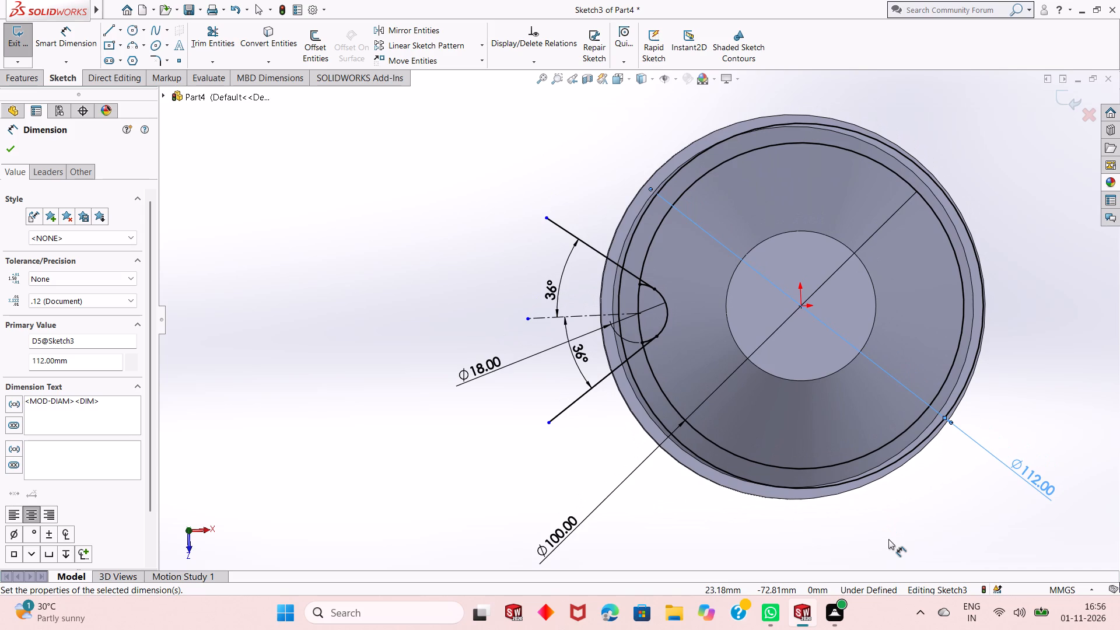
key("ctrl+8")
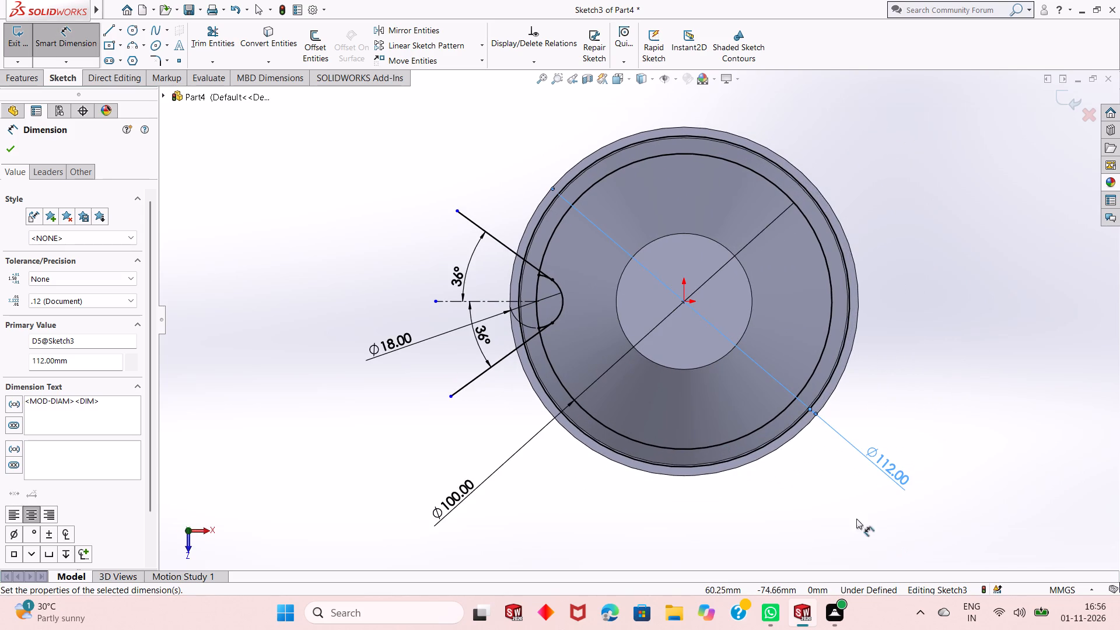
scroll(597, 377, "down", 4)
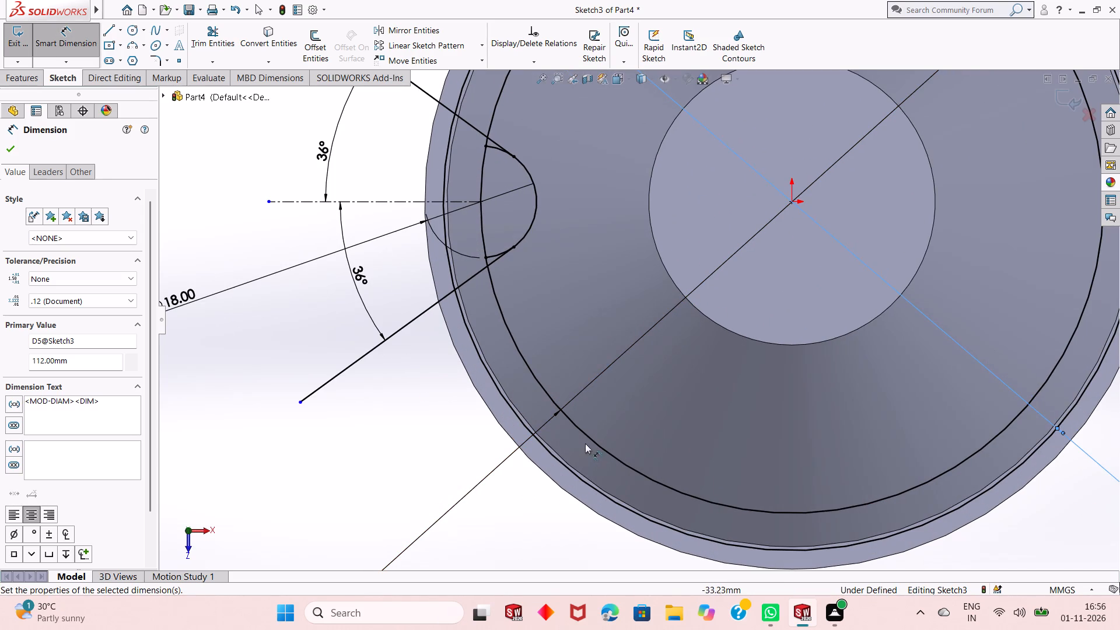
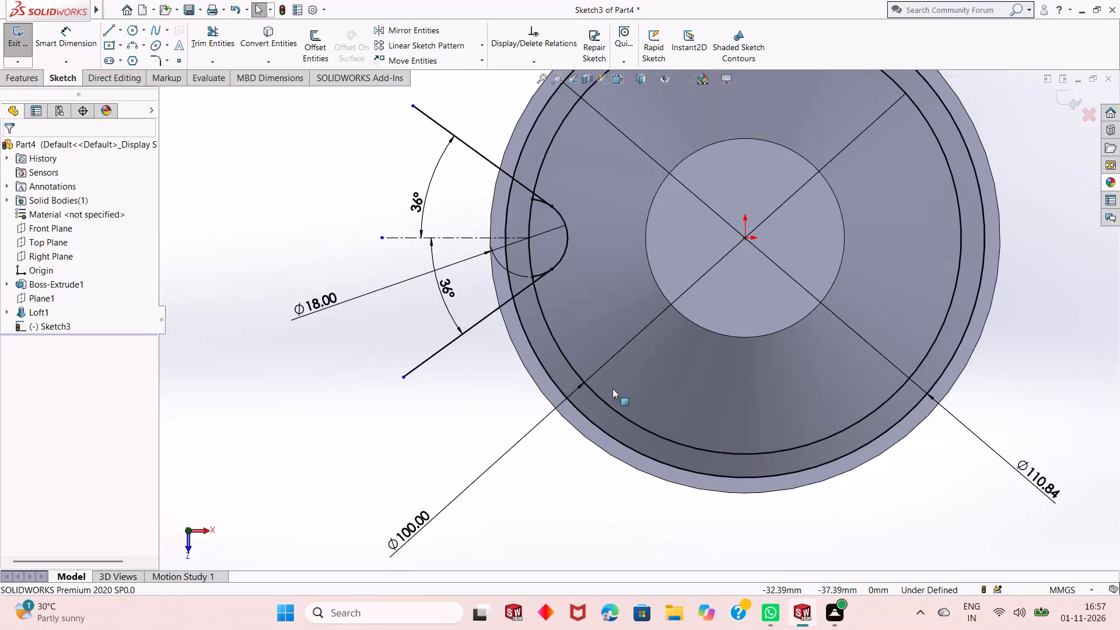
Undo the outer circle's diameter dimension and the outer circle itself.
scroll(631, 359, "up", 2)
scroll(659, 182, "down", 2)
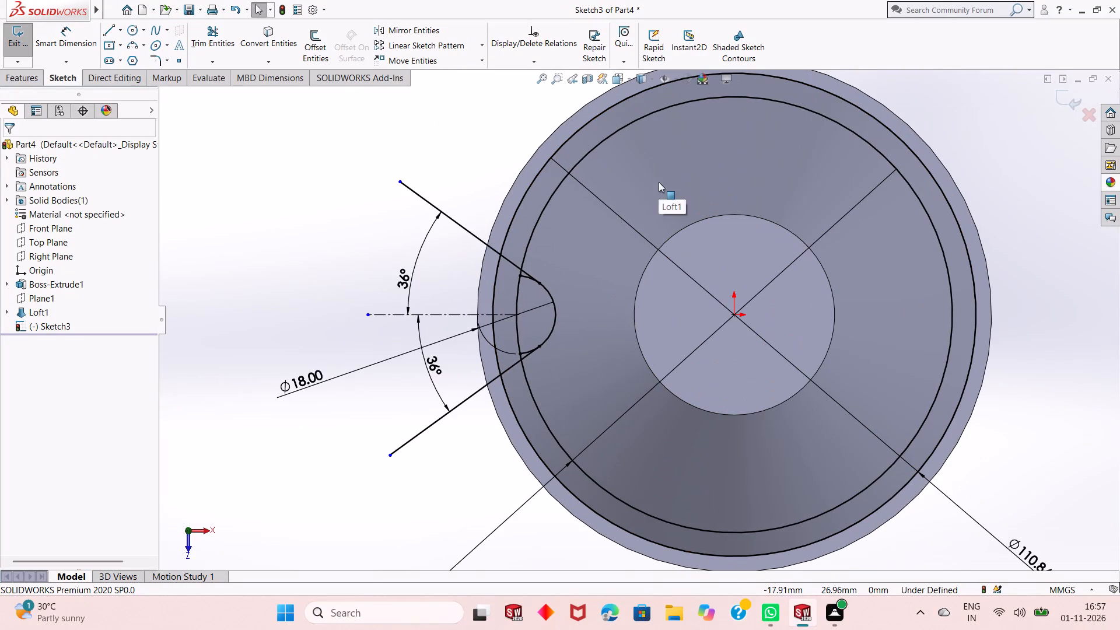
key("ctrl+z")
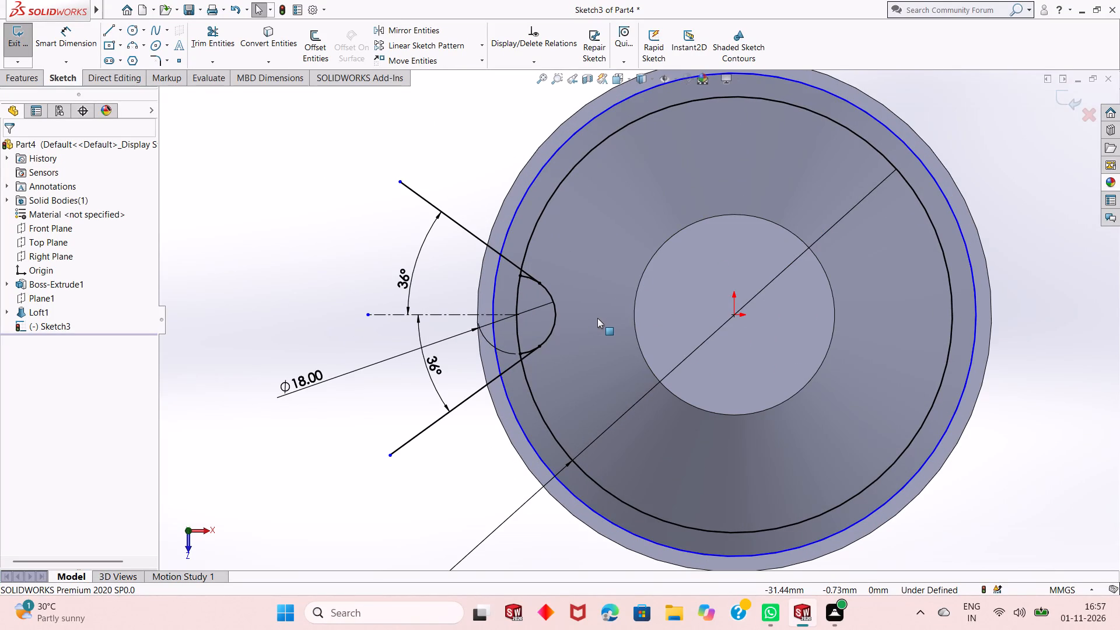
key("Escape")
key("Escape")
key("Escape")
key("Escape")
key("ctrl+z")
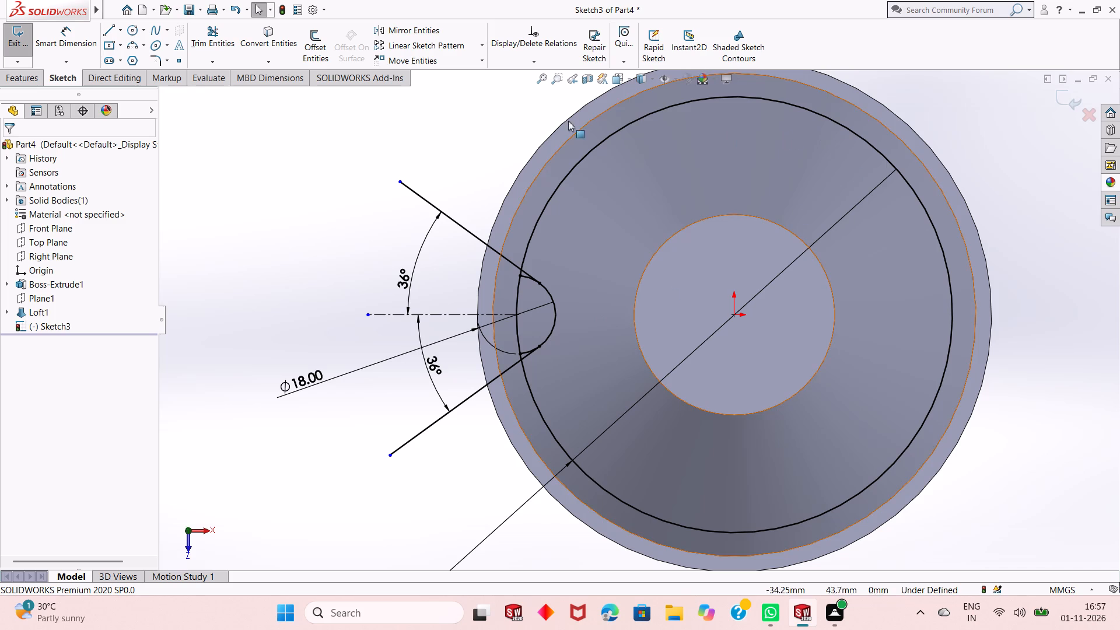
Convert the cone's circular base edge into a sketch circle.
left_click(245, 41)
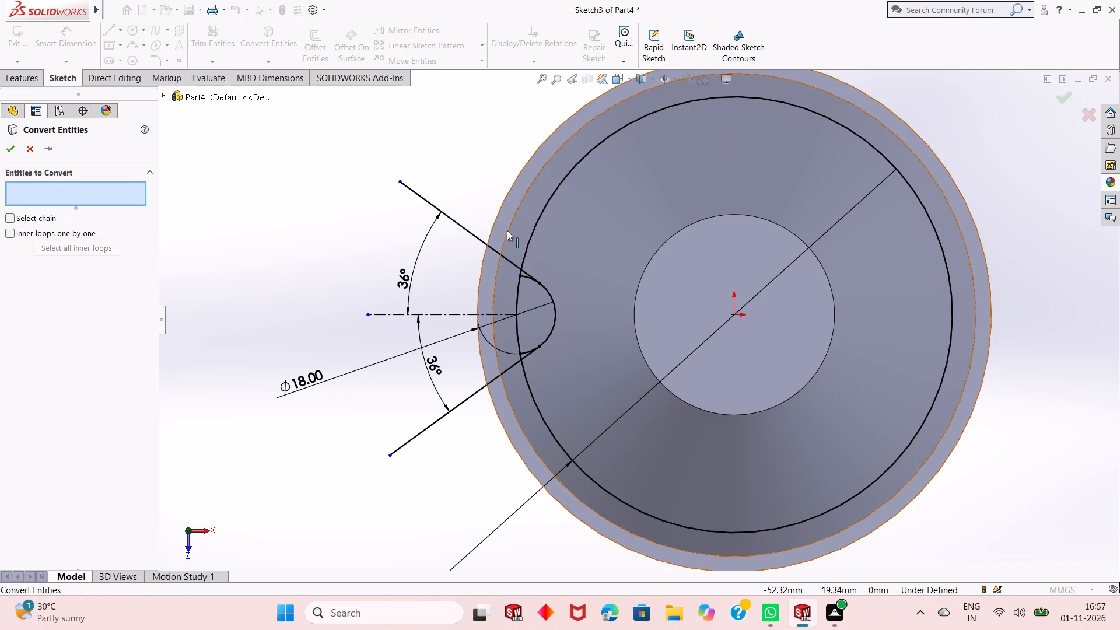
left_click(509, 228)
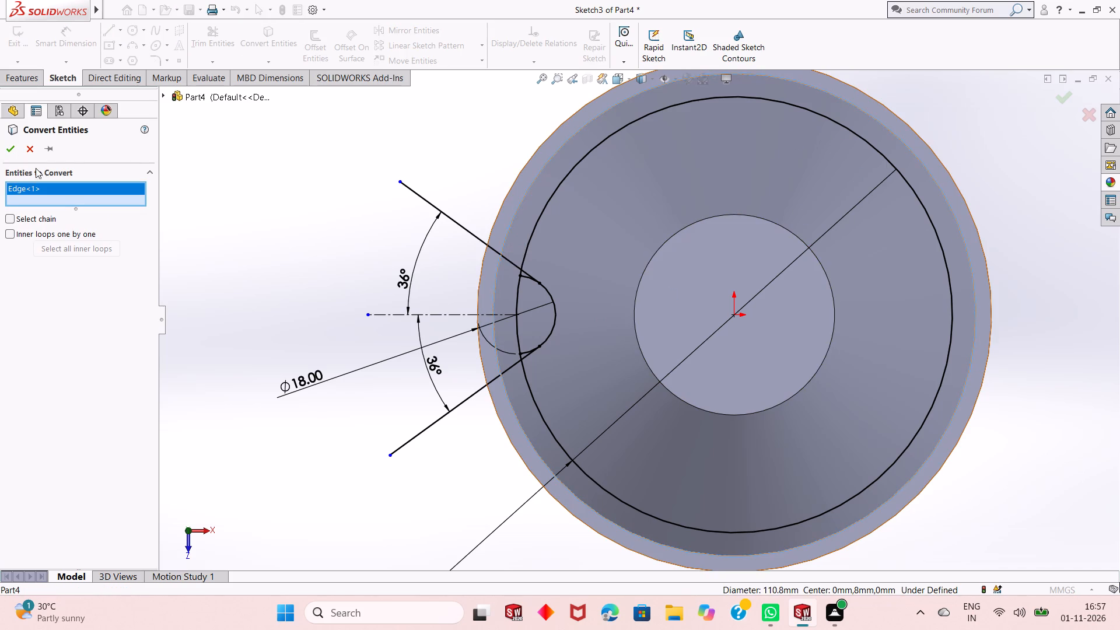
left_click(8, 150)
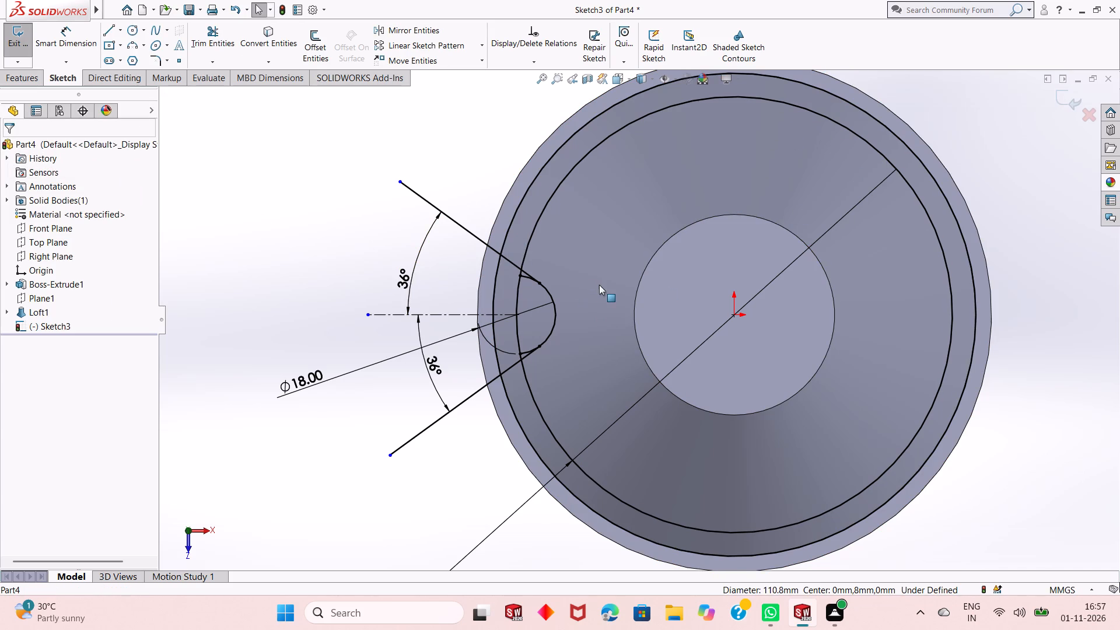
Trim the outer ends of both 36° lines back to the converted base-edge circle.
left_click(218, 44)
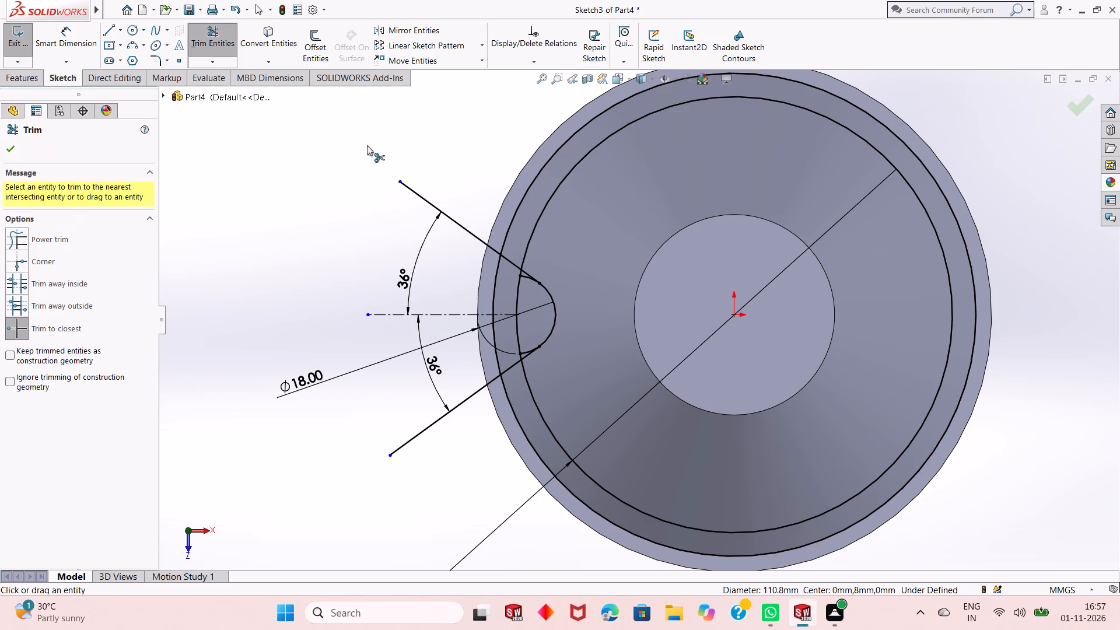
scroll(552, 293, "down", 3)
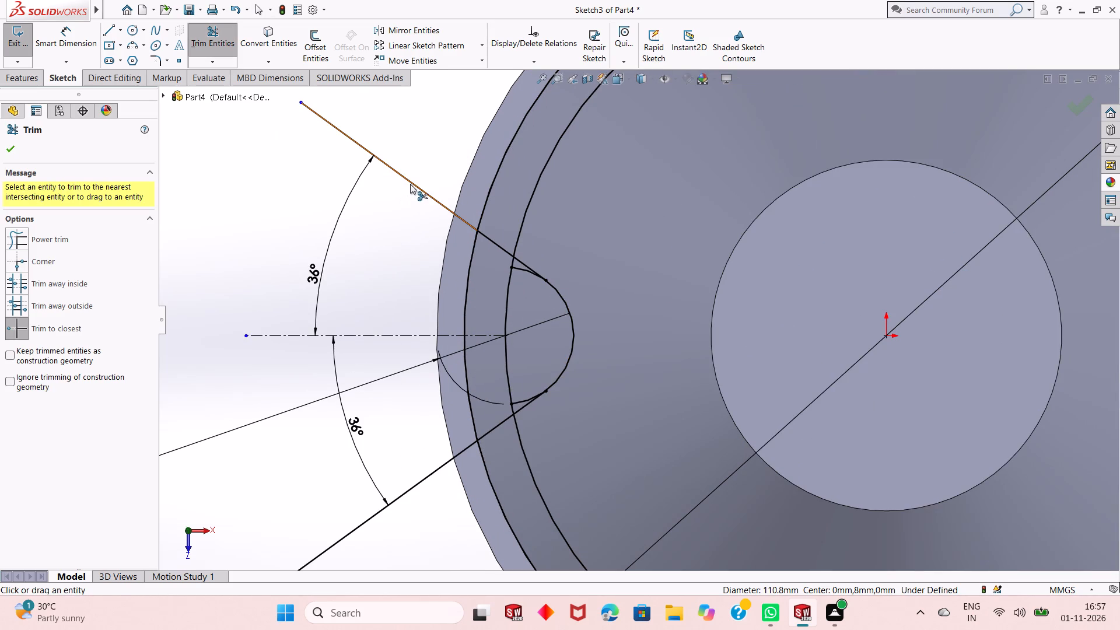
left_click(410, 184)
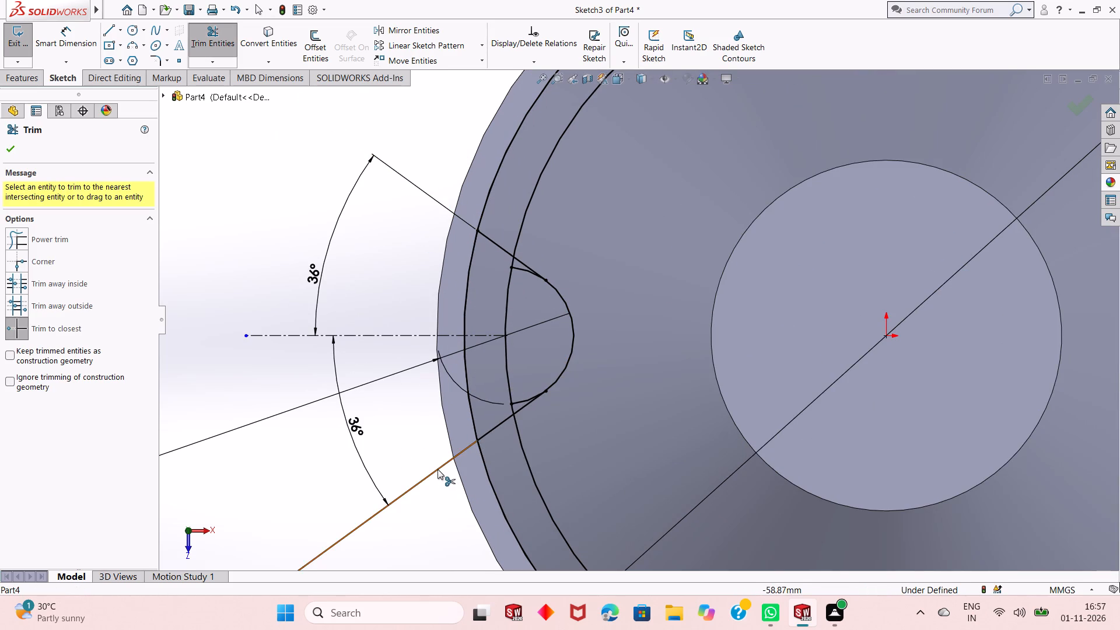
left_click(437, 469)
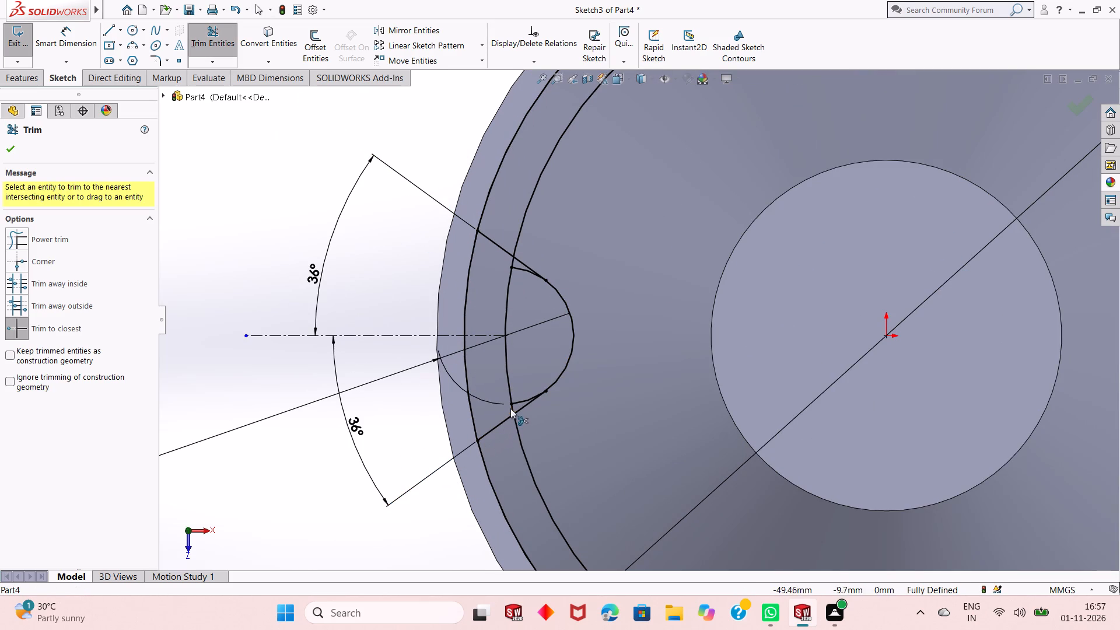
Trim the short ends of the 18 mm arc and the 100 mm circle's portion between the two angled lines.
left_click(517, 403)
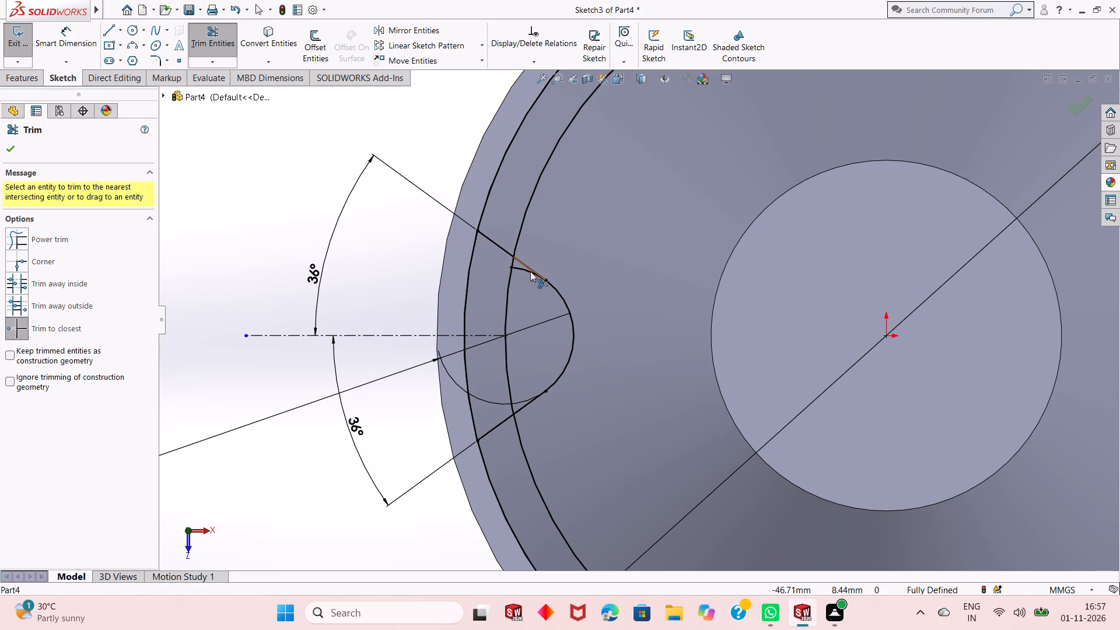
left_click(529, 275)
left_click(509, 302)
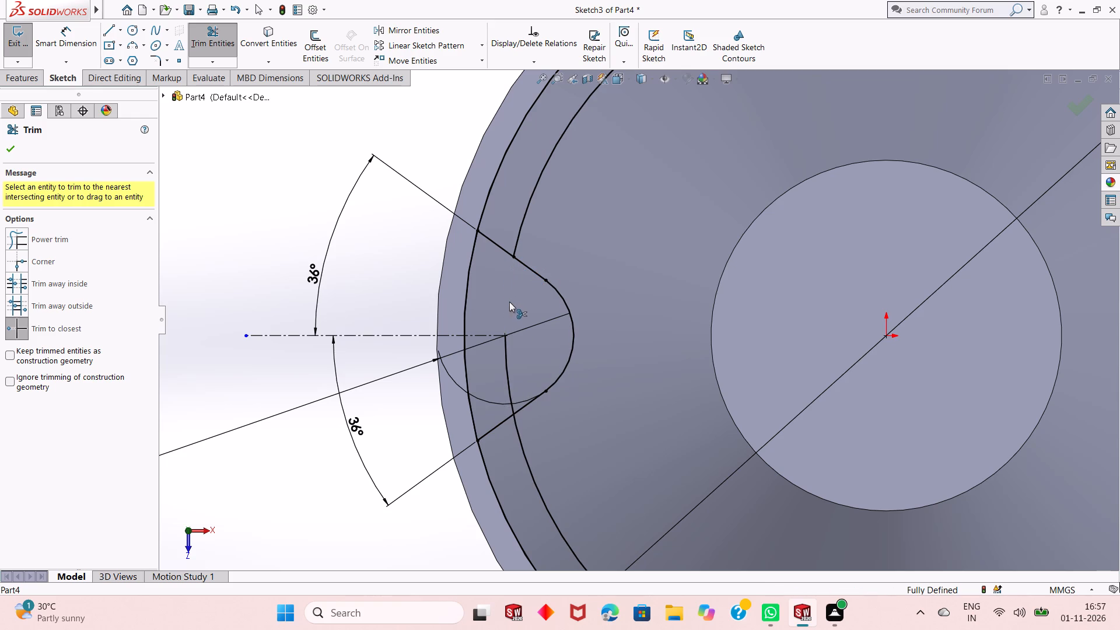
left_click(509, 351)
scroll(497, 401, "up", 1)
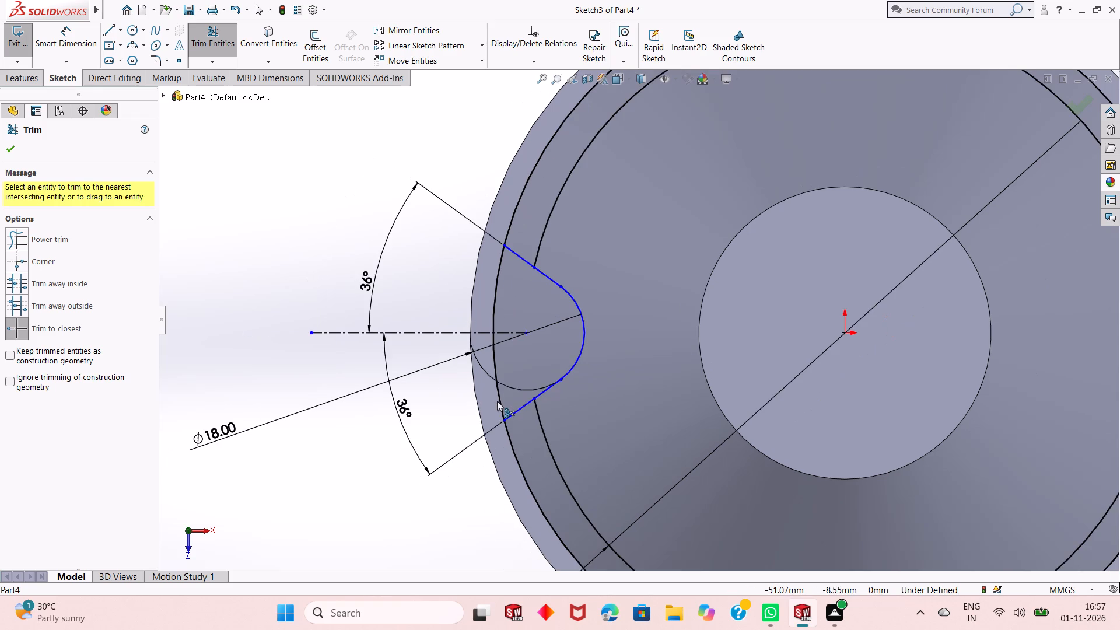
right_click(336, 201)
left_click(366, 236)
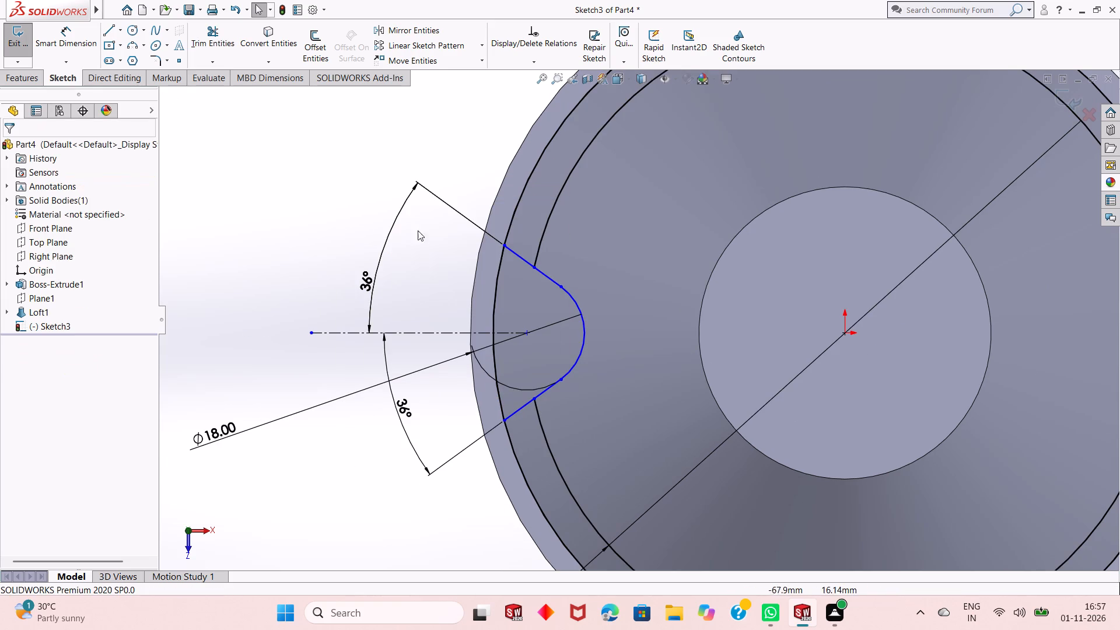
Add tangent relations at both junctions between the 18 mm arc and the angled lines.
left_click(561, 288)
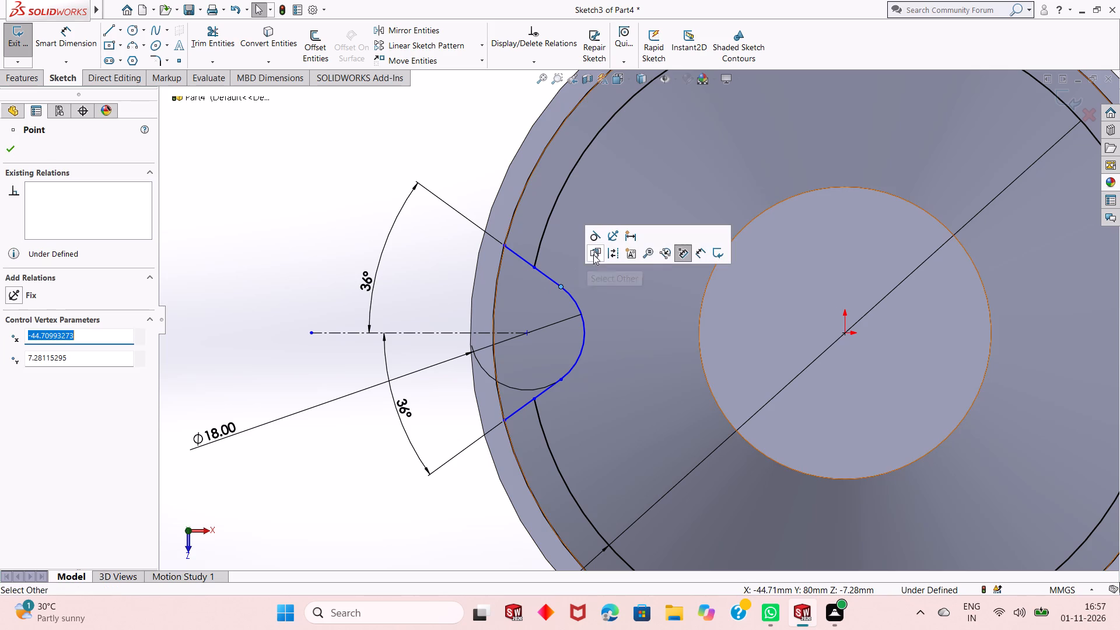
left_click(596, 239)
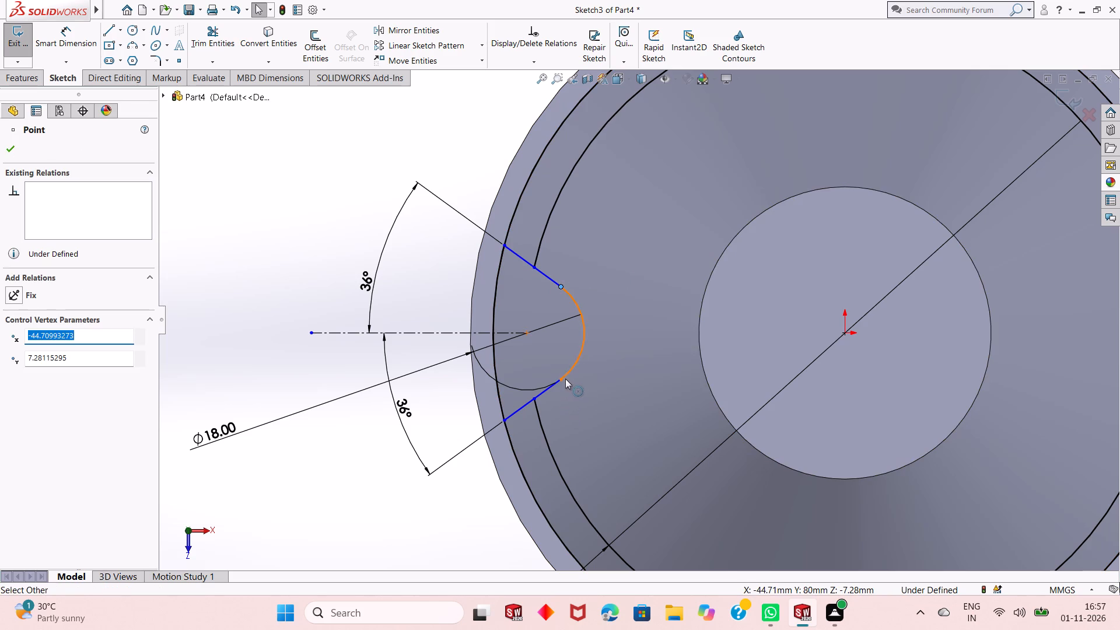
left_click(563, 380)
left_click(603, 329)
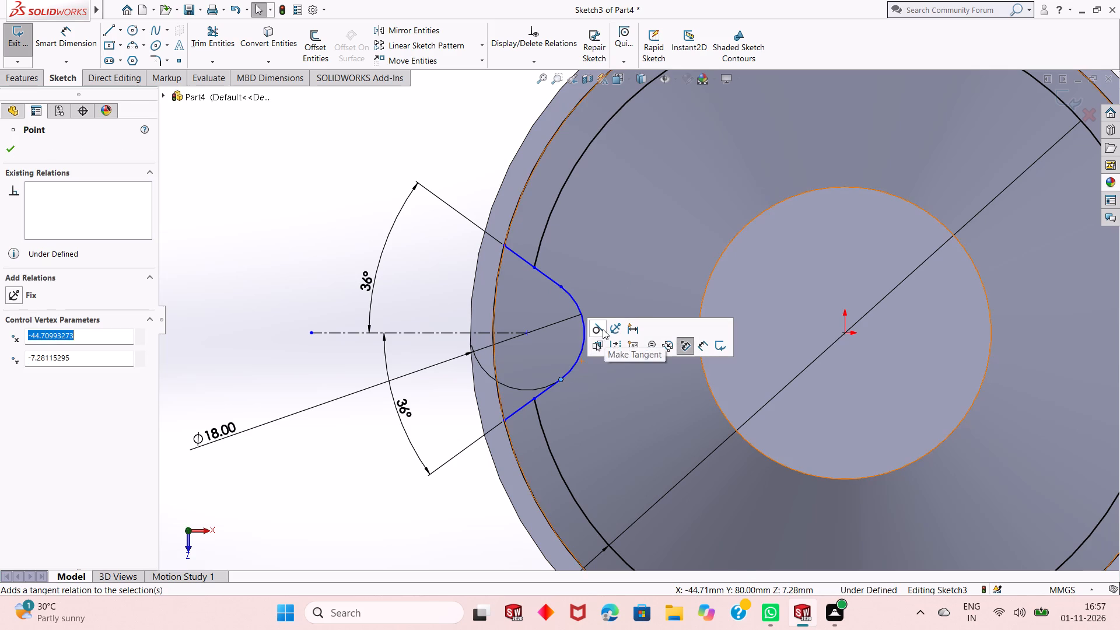
left_click(4, 156)
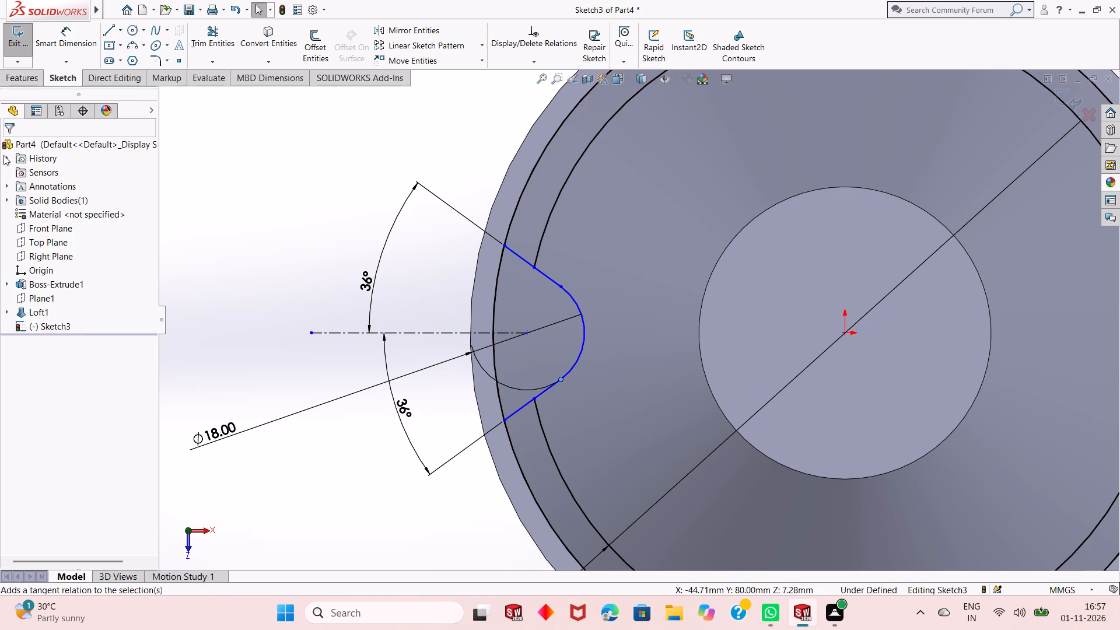
Fix the outer endpoint of the lower 36° line, where it meets the converted circle.
left_click(503, 422)
left_click(541, 372)
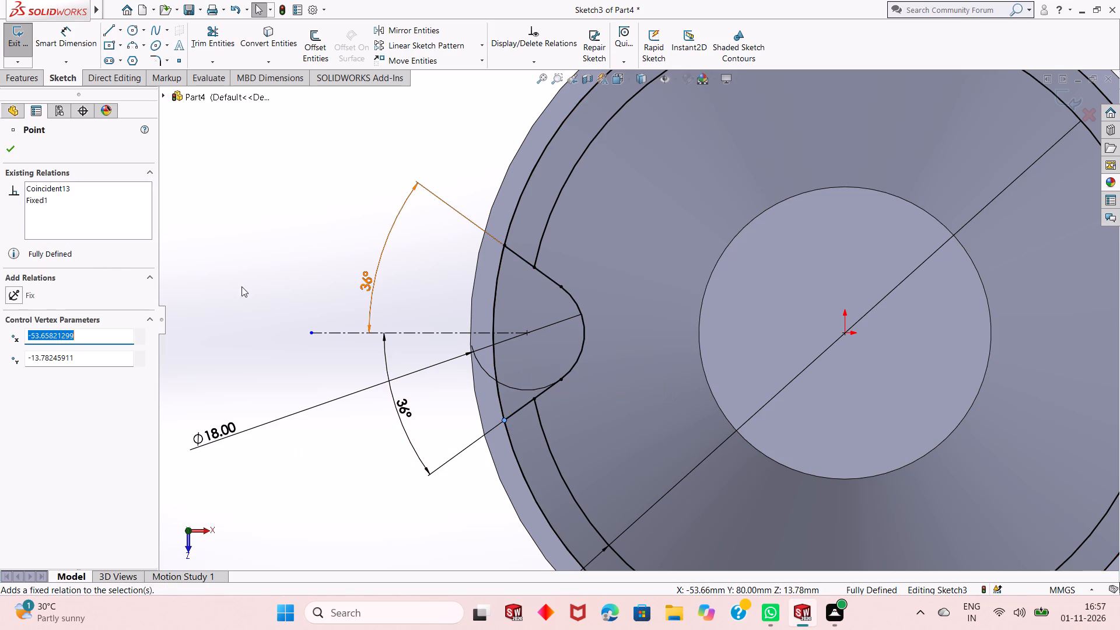
left_click(233, 279)
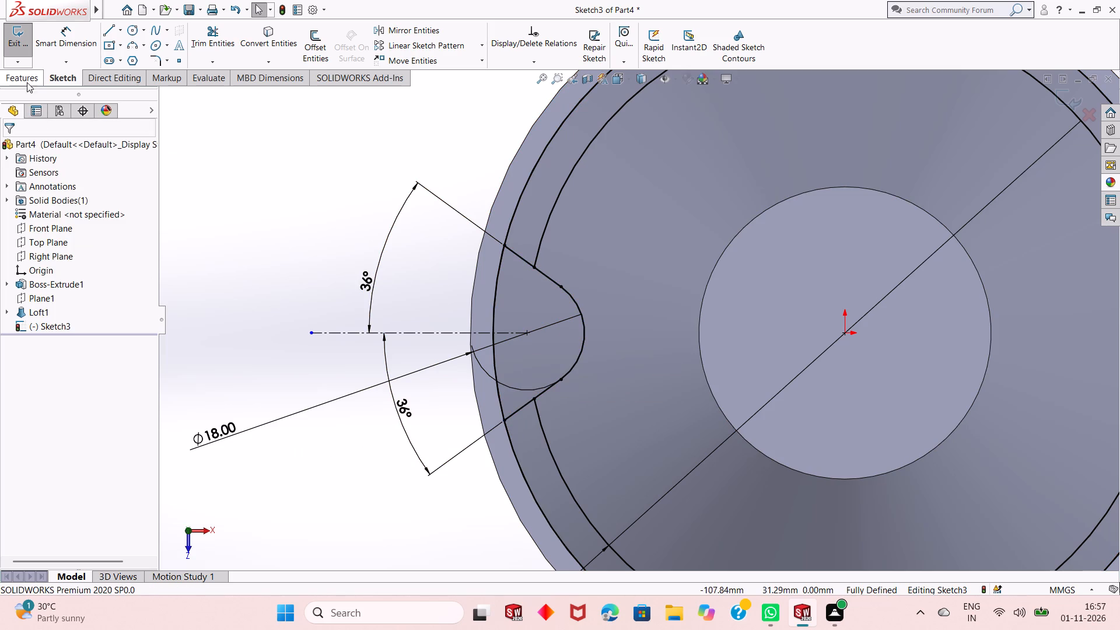
Set up an Extruded Cut using the region enclosed by the 18 mm arc, the two angled lines and the converted circle.
left_click(23, 78)
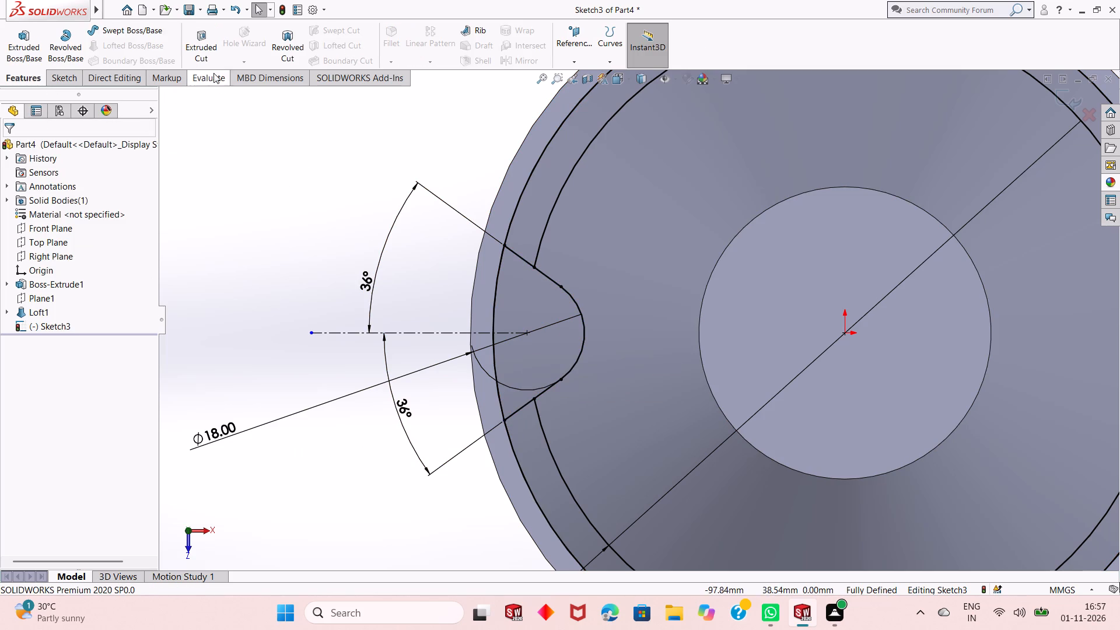
left_click(211, 50)
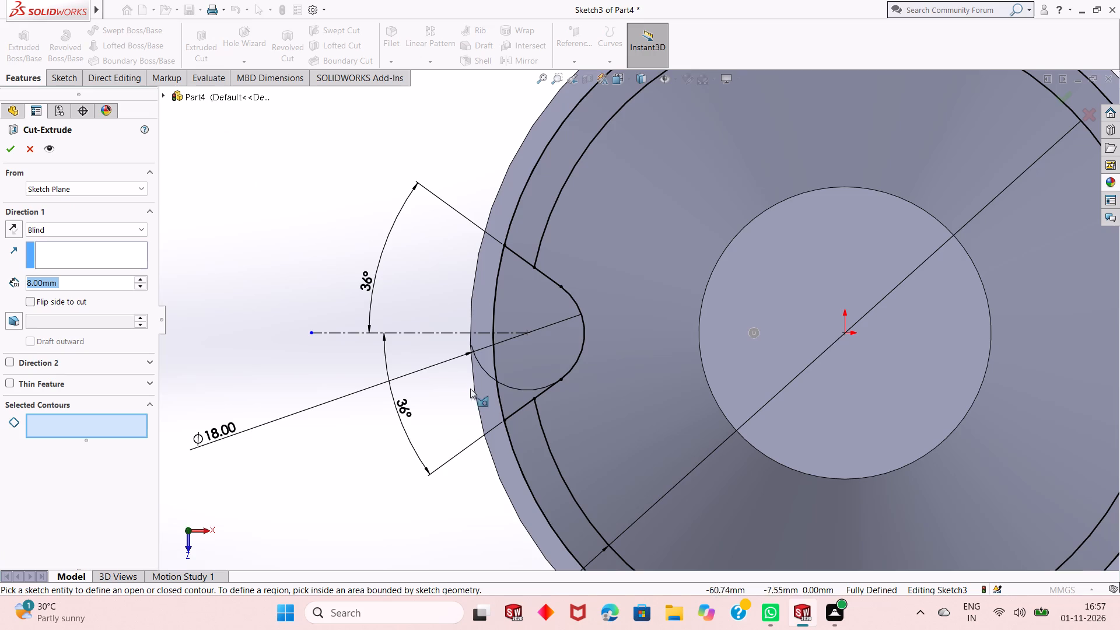
middle_click_drag(478, 404, 484, 247)
scroll(506, 315, "up", 5)
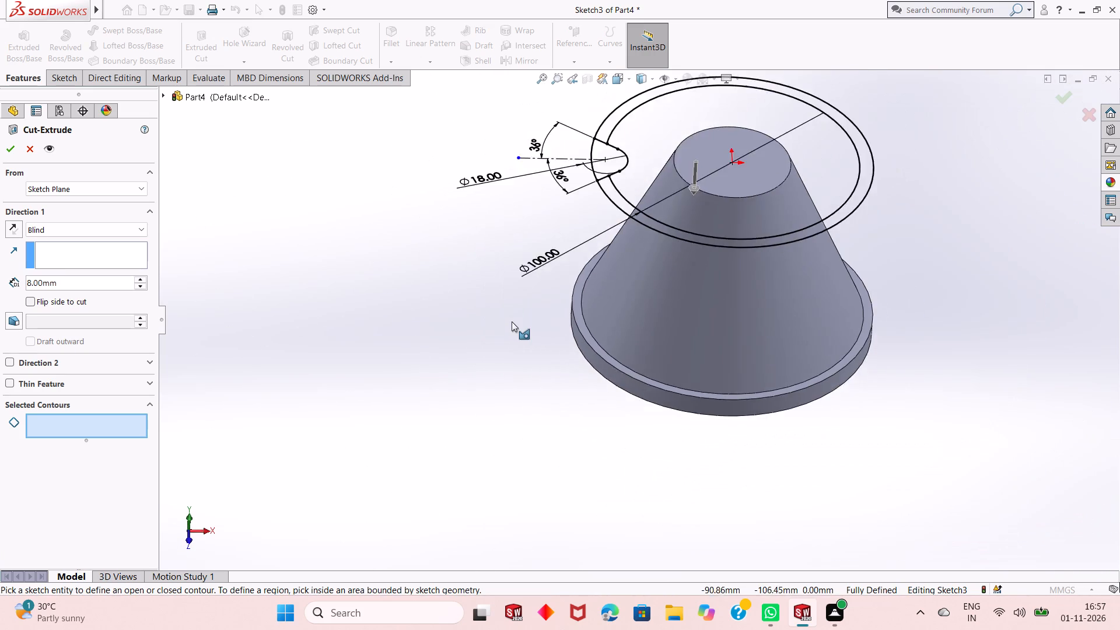
scroll(512, 321, "up", 2)
scroll(638, 211, "down", 3)
left_click(608, 230)
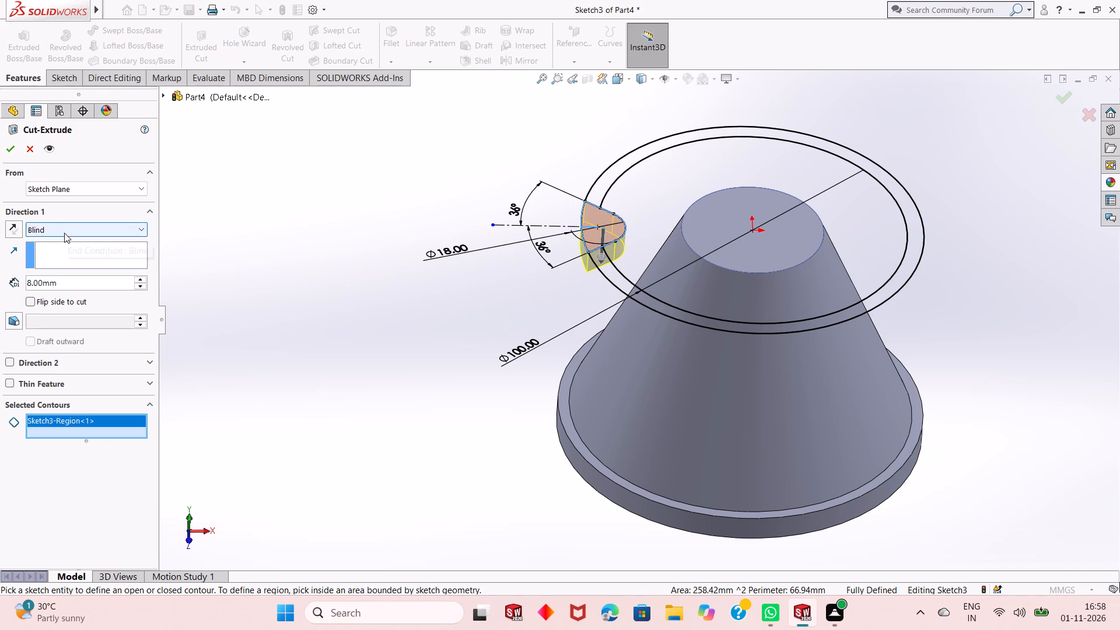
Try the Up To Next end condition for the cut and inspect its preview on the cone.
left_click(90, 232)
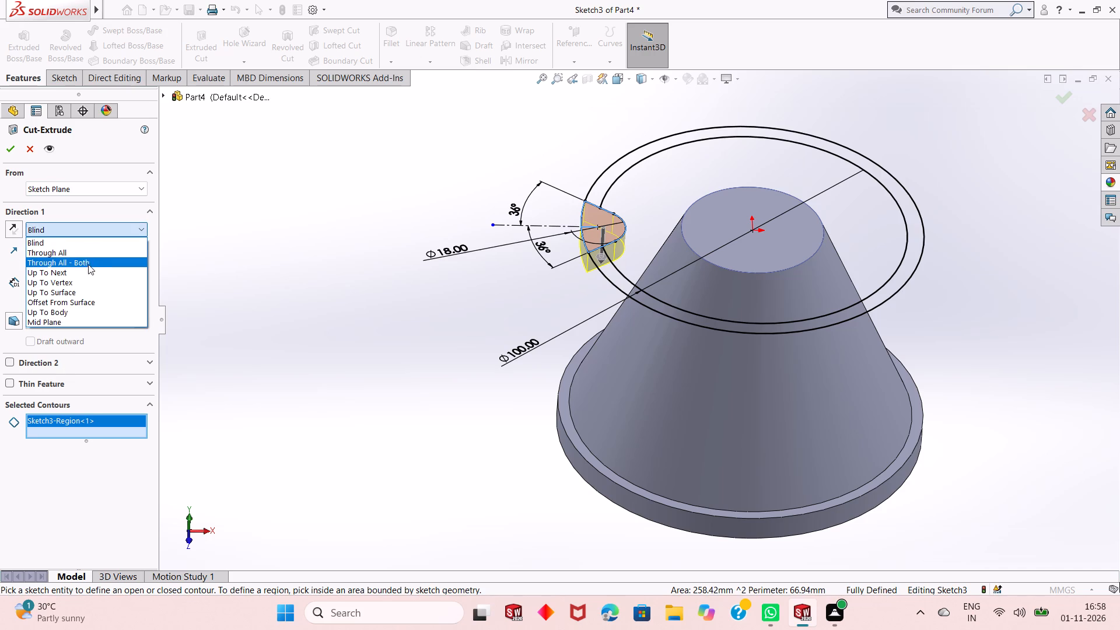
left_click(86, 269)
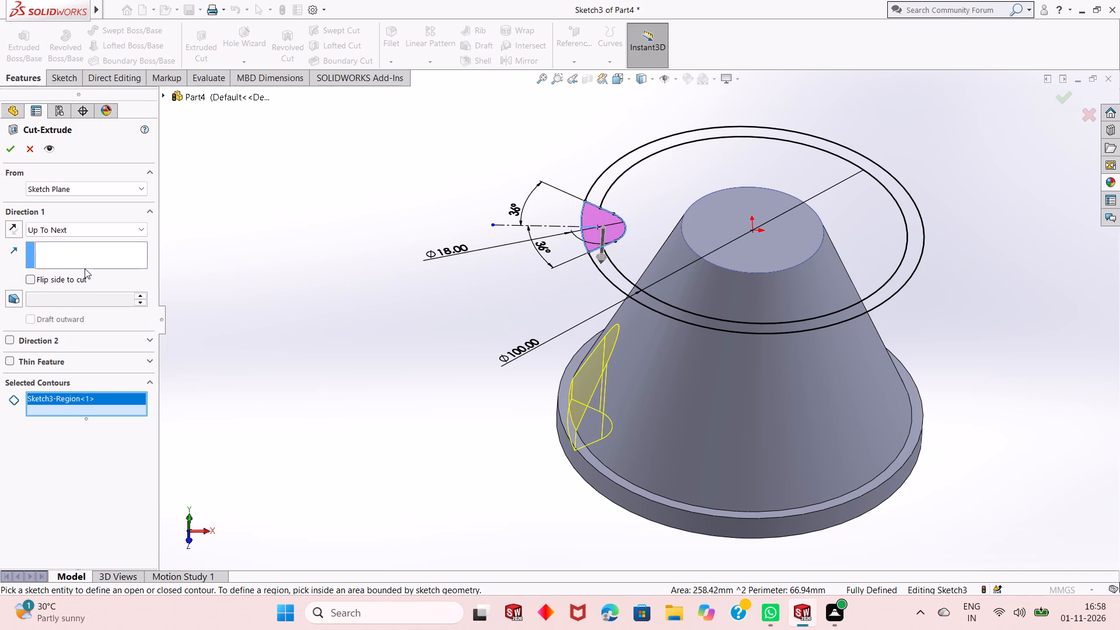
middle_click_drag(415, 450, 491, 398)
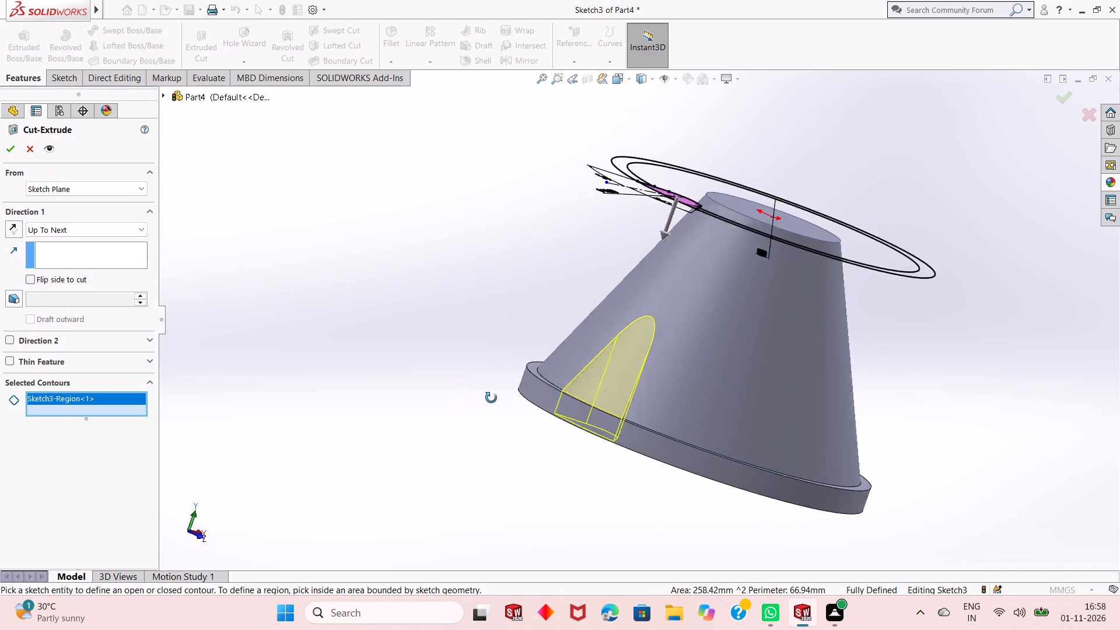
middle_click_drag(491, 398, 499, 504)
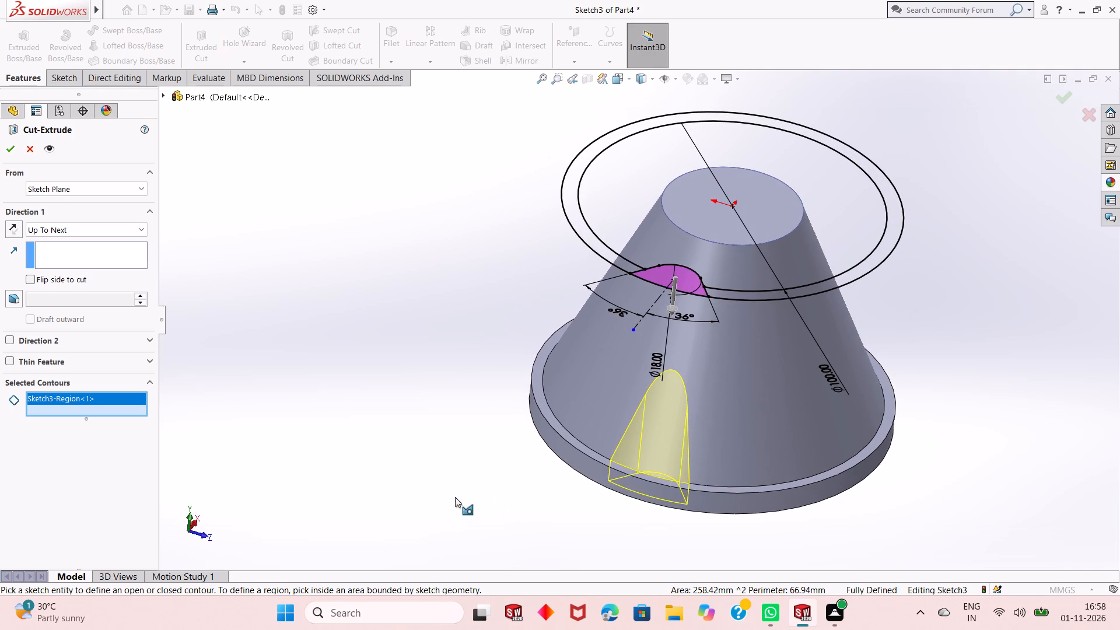
End the cut with Up To Surface at the base disc's upper rim face, and complete it.
left_click(120, 230)
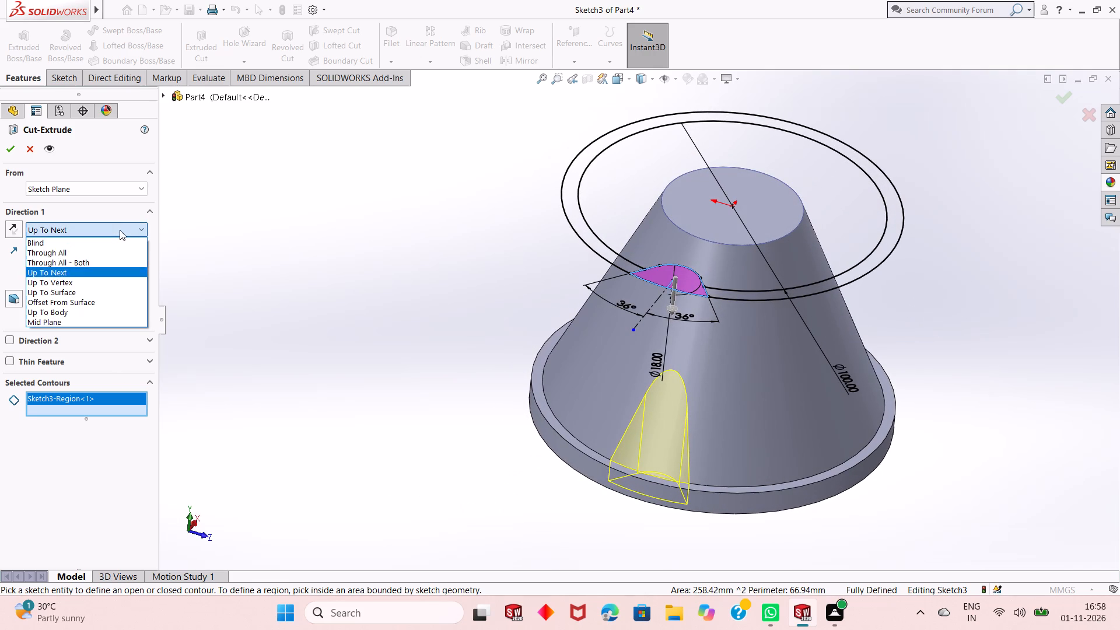
left_click(117, 291)
middle_click_drag(689, 536, 659, 563)
left_click(646, 489)
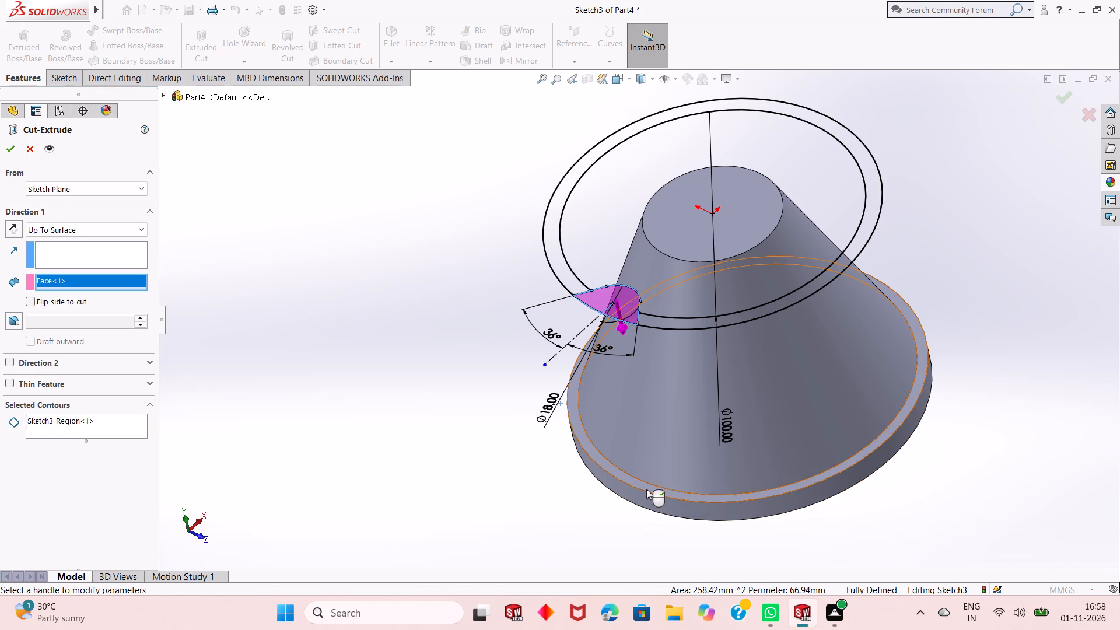
middle_click_drag(531, 489, 550, 395)
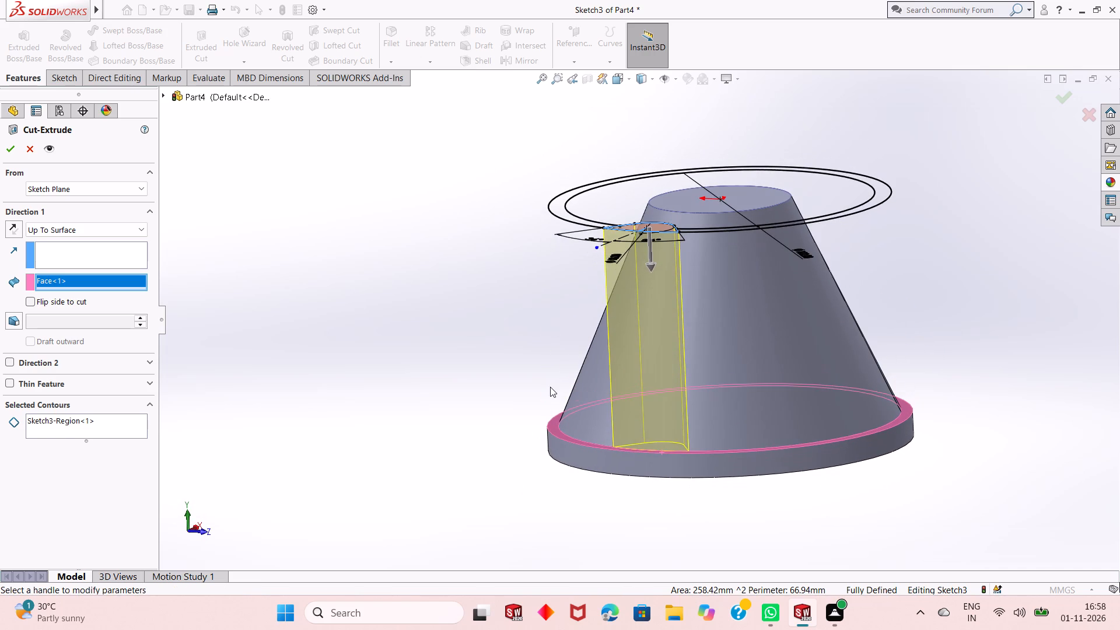
middle_click_drag(362, 304, 308, 343)
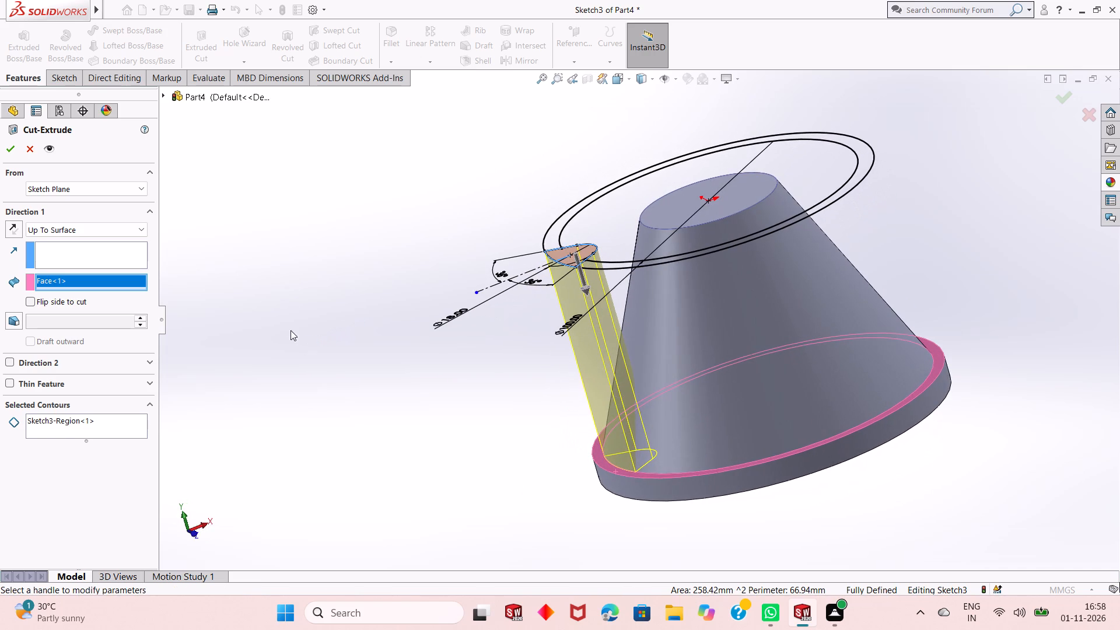
left_click(12, 155)
left_click(360, 320)
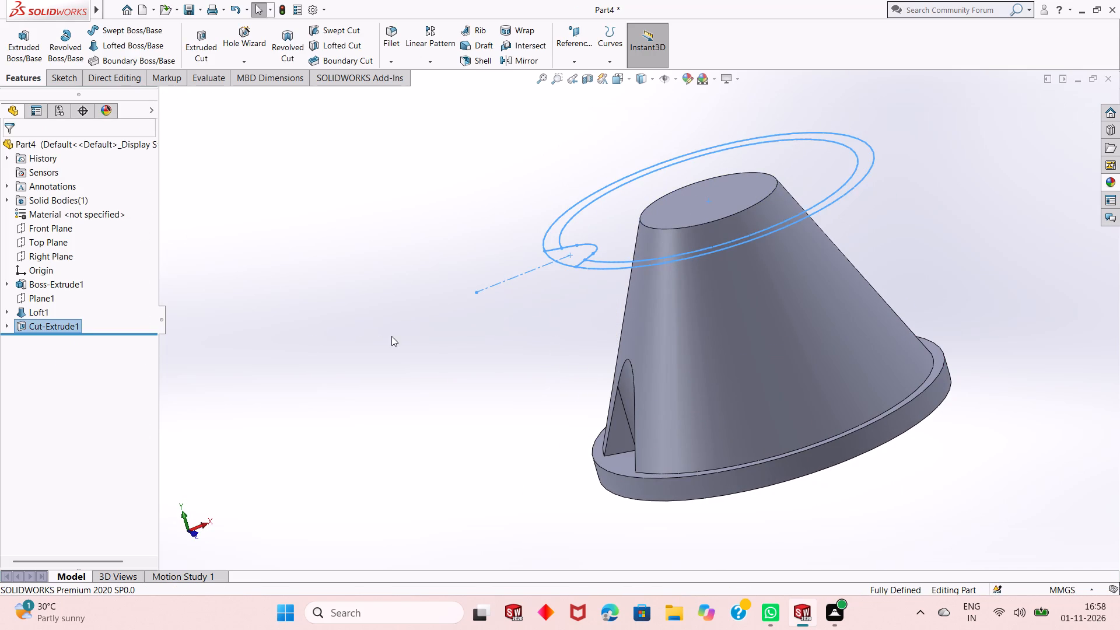
middle_click_drag(445, 372, 529, 330)
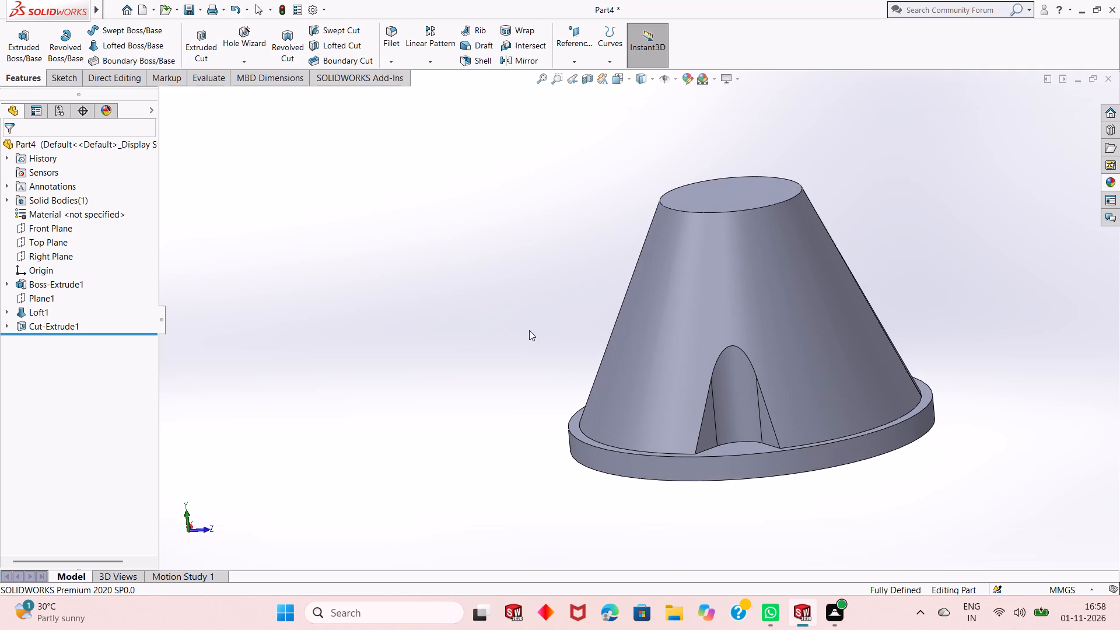
Set up a circular pattern of the arched cutout, using the cone's side face as the rotation reference.
middle_click_drag(533, 369, 416, 411)
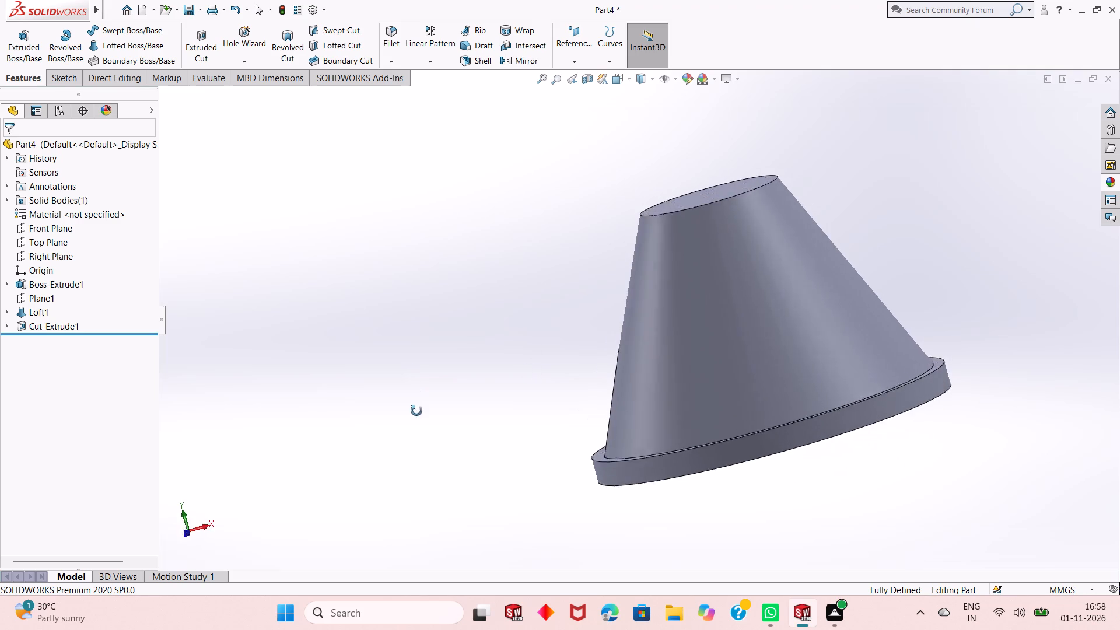
middle_click_drag(416, 411, 482, 451)
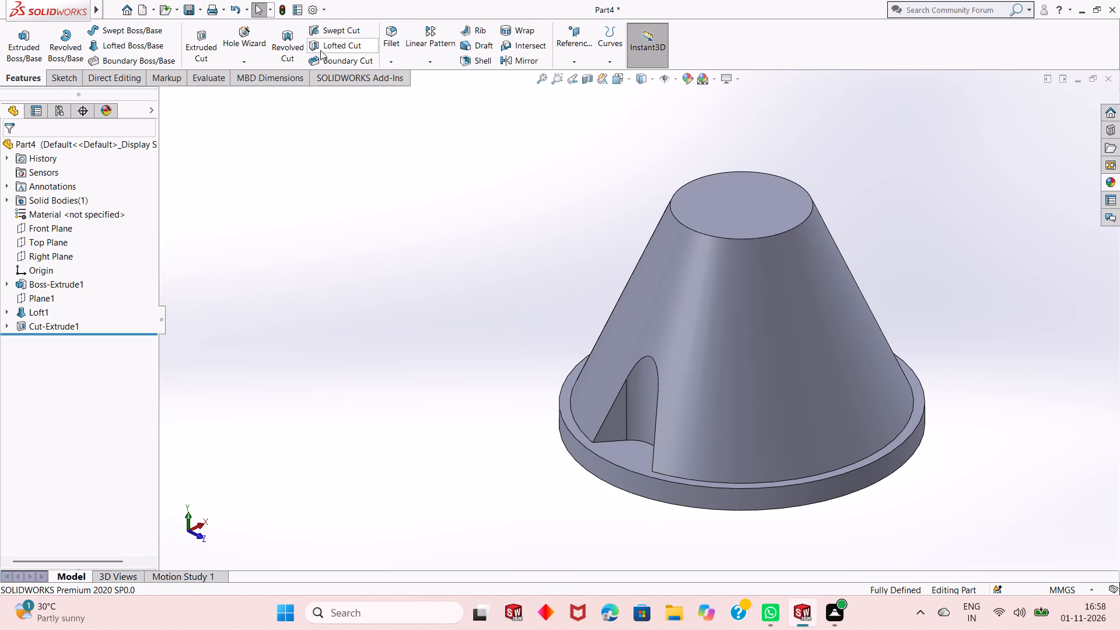
left_click(428, 66)
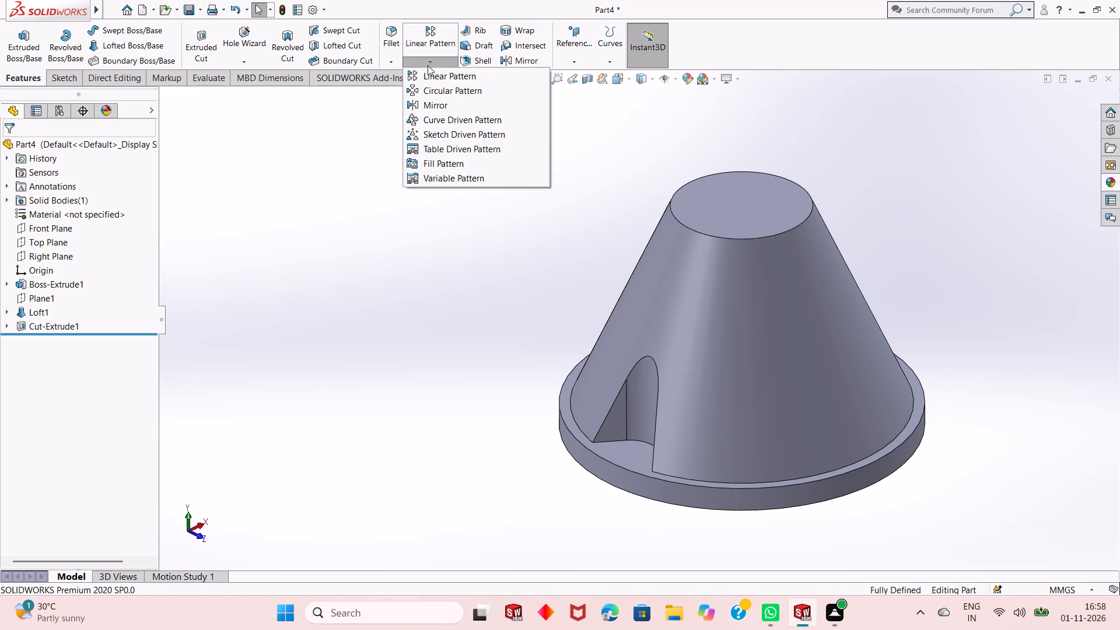
left_click(438, 89)
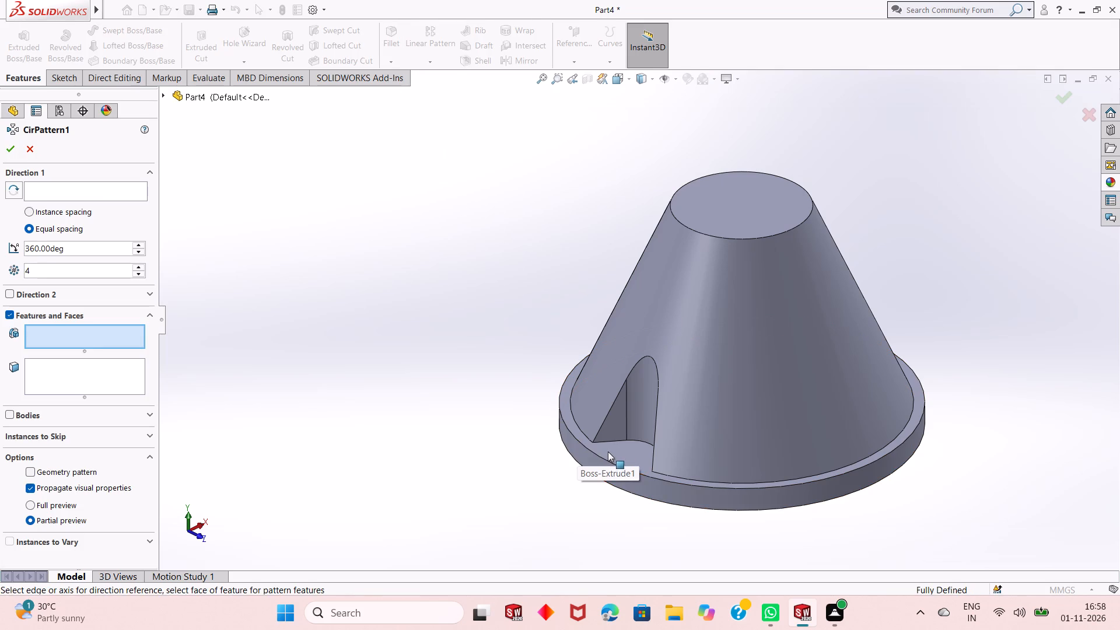
left_click(642, 408)
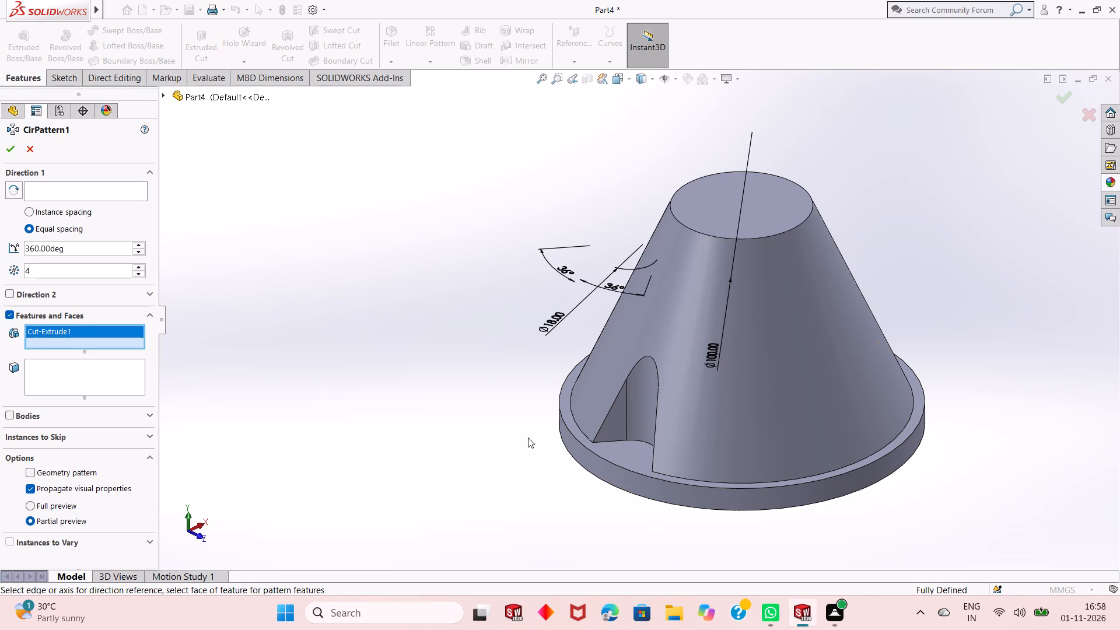
middle_click_drag(516, 383, 517, 435)
left_click(117, 196)
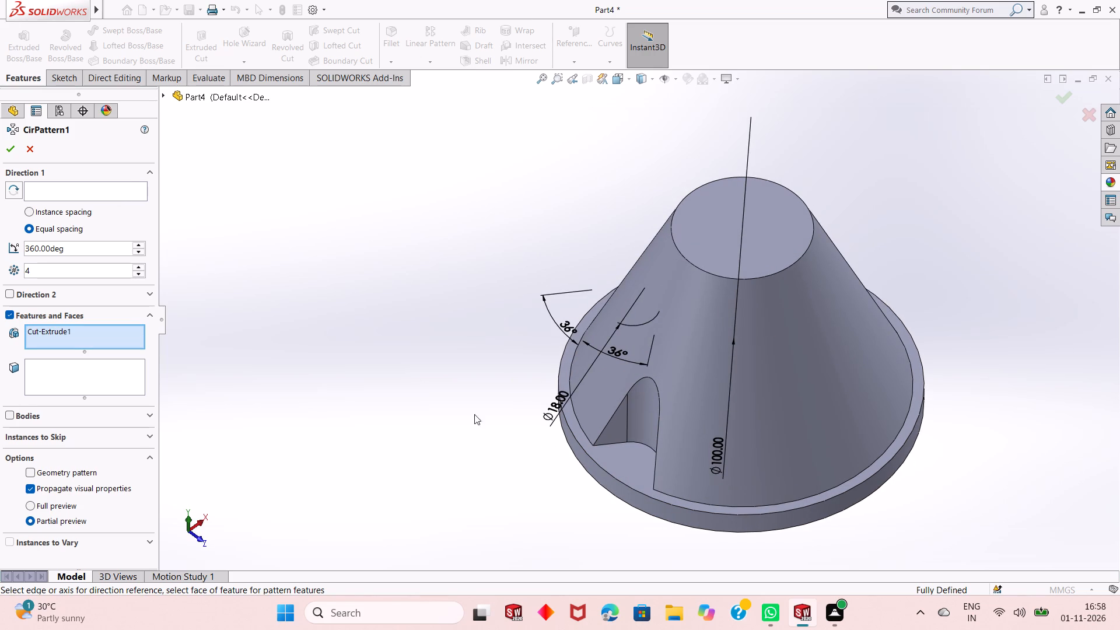
left_click(619, 457)
middle_click_drag(436, 415, 461, 336)
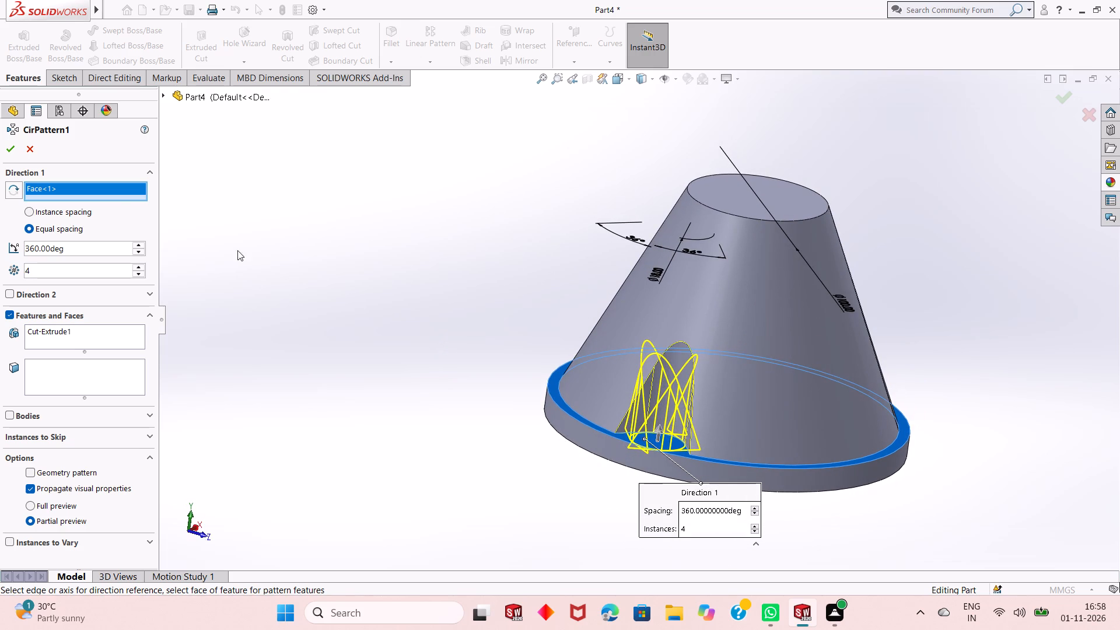
right_click(114, 188)
left_click(122, 208)
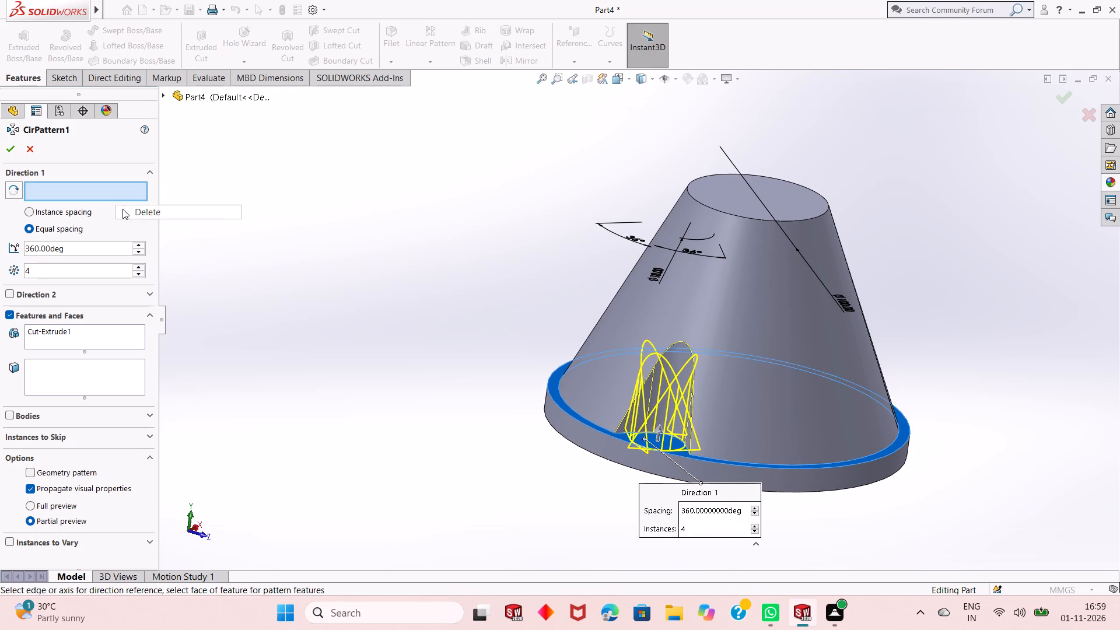
left_click(754, 339)
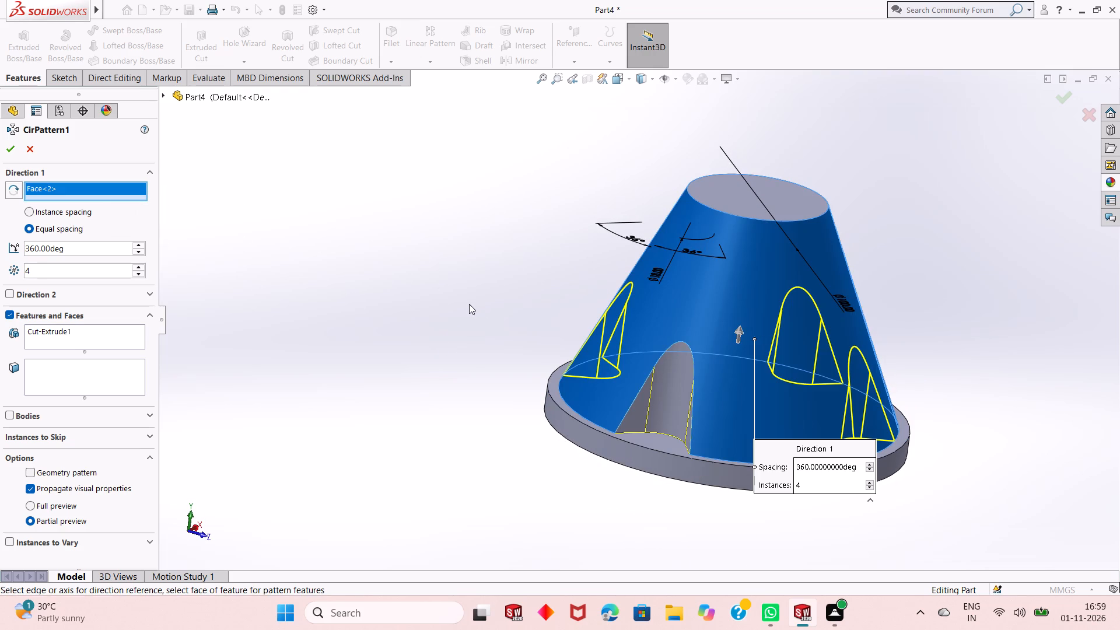
Set the circular pattern to 5 instances equally spaced over 360° and complete it.
double_click(51, 261)
double_click(52, 270)
key("5")
key("Return")
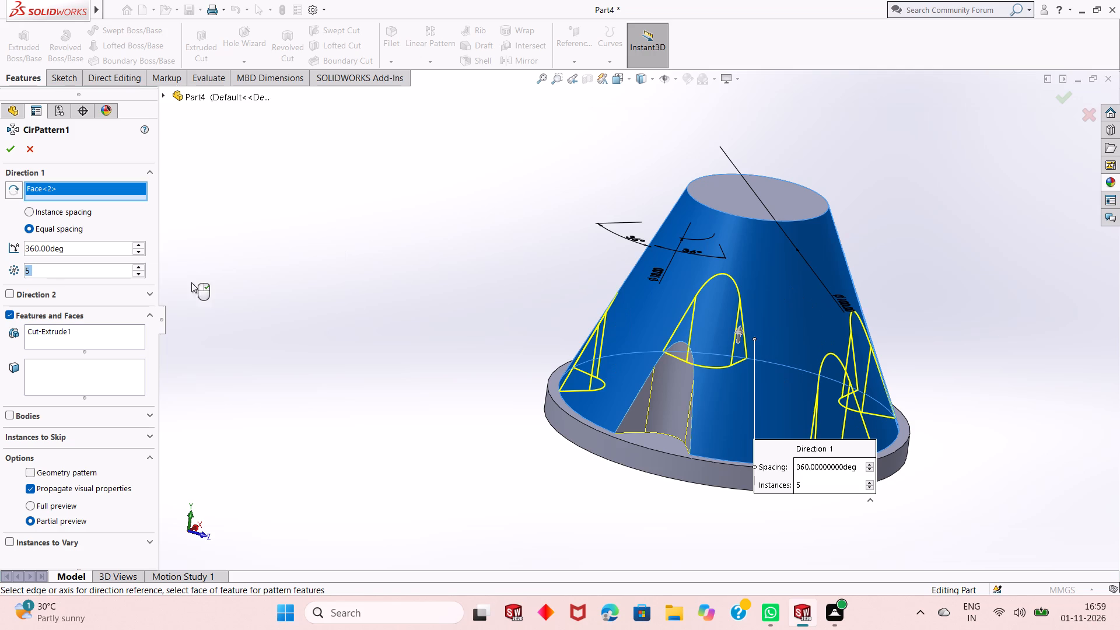
middle_click_drag(425, 334, 391, 407)
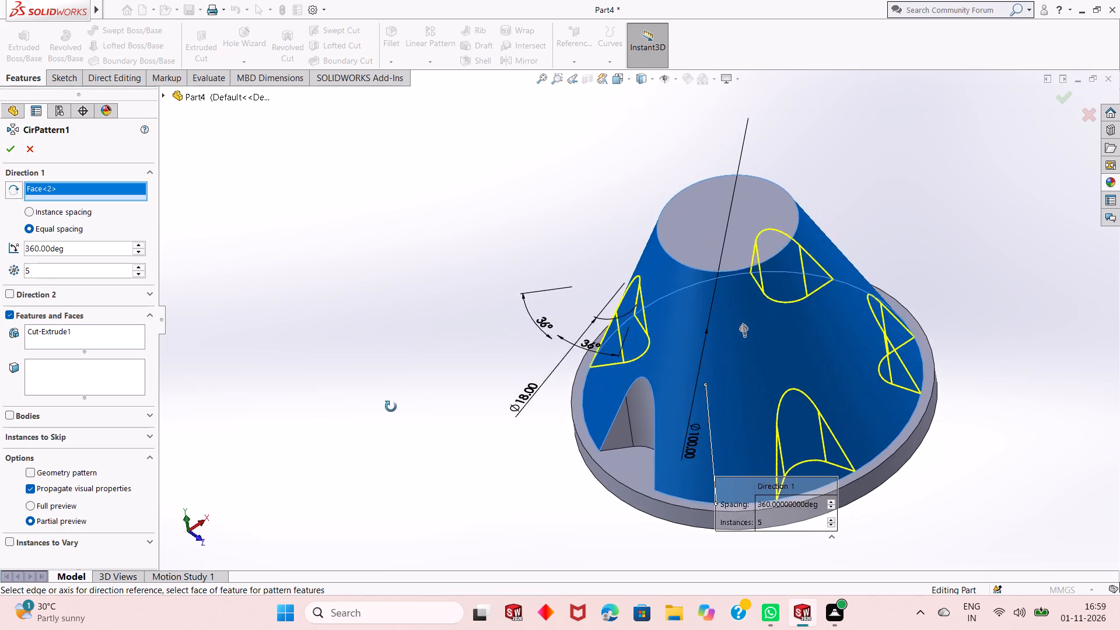
middle_click_drag(391, 407, 391, 447)
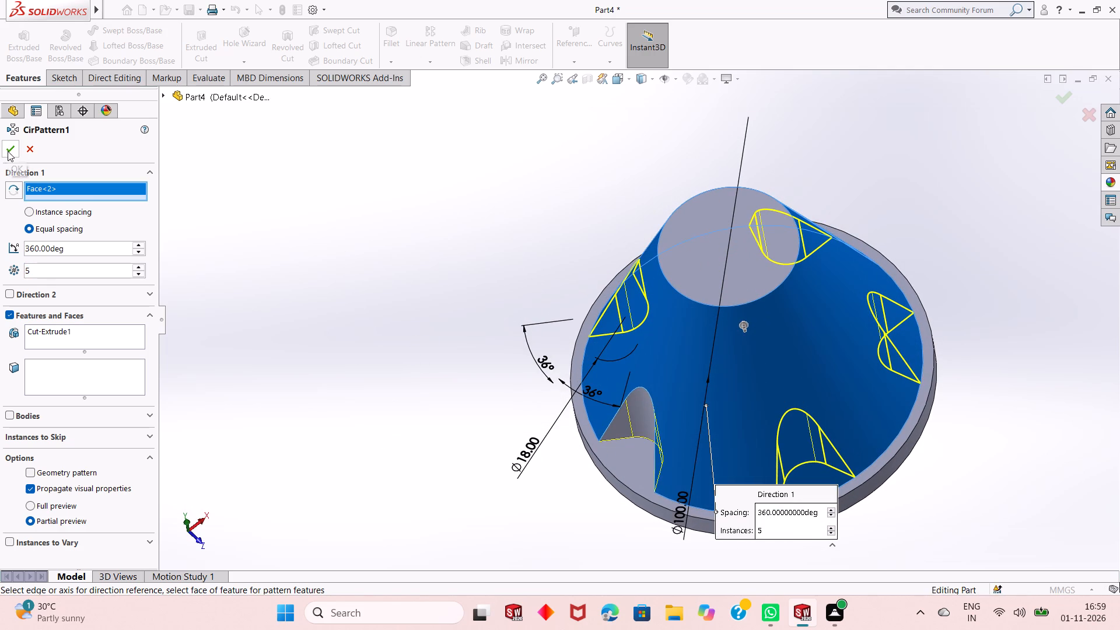
left_click(8, 151)
On the cone's flat top face, sketch a circle about 24 mm in diameter centred on the origin.
middle_click_drag(560, 369, 593, 442)
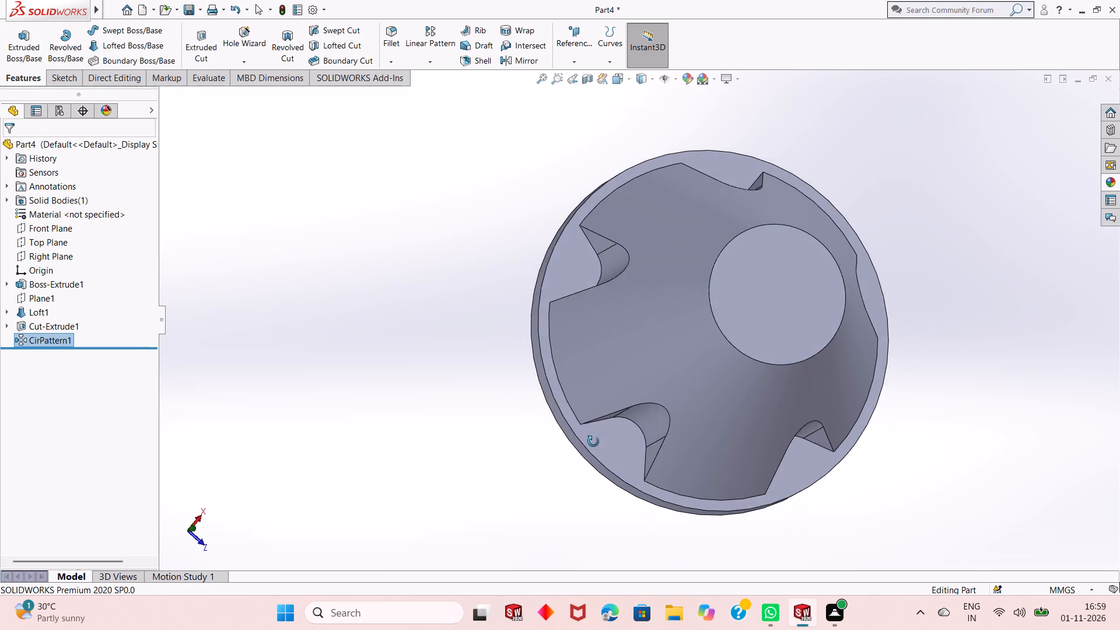
middle_click_drag(593, 442, 582, 329)
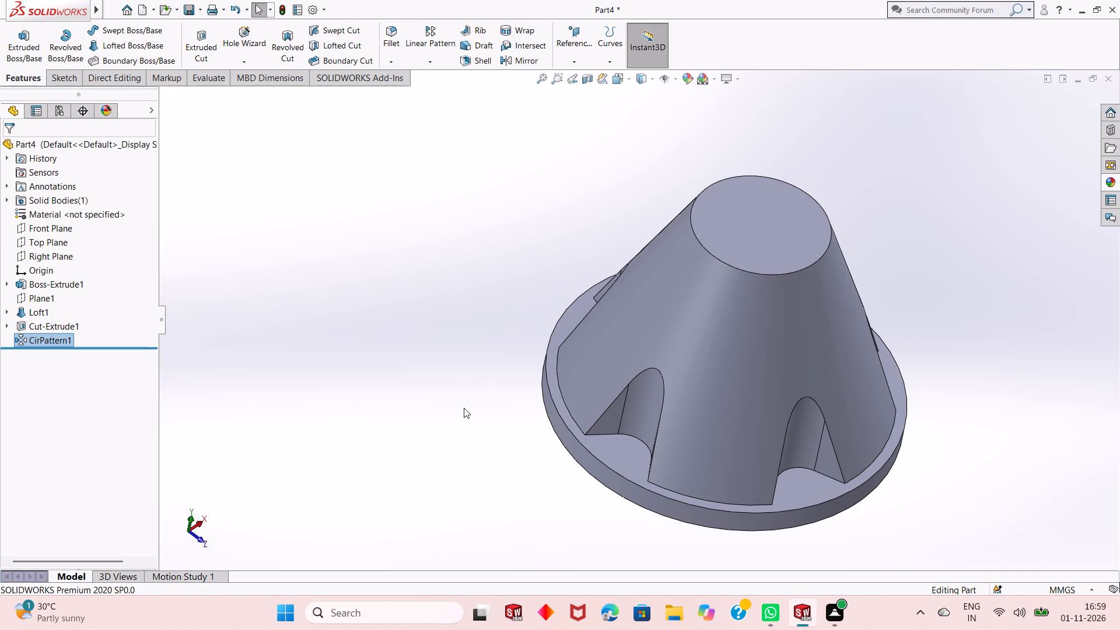
middle_click_drag(568, 497, 561, 473)
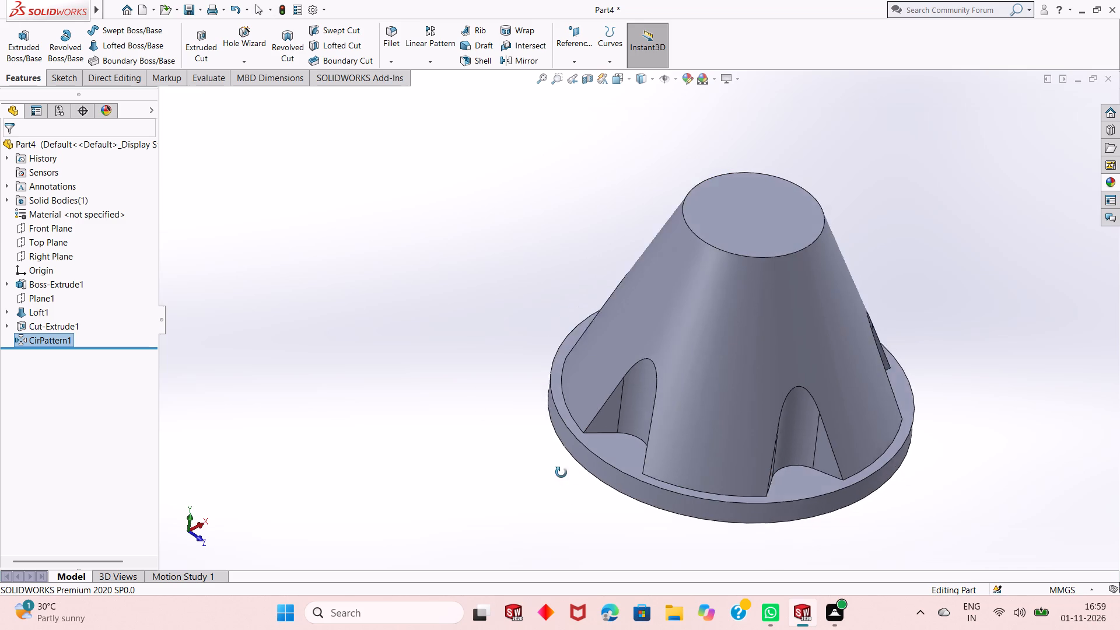
middle_click_drag(561, 473, 525, 439)
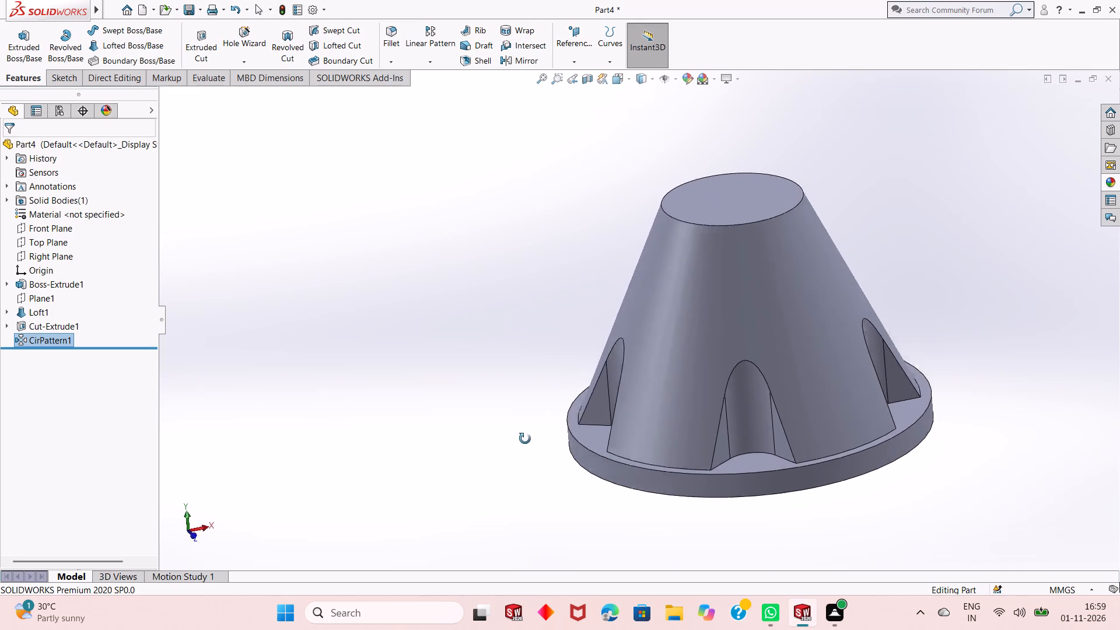
middle_click_drag(525, 439, 527, 512)
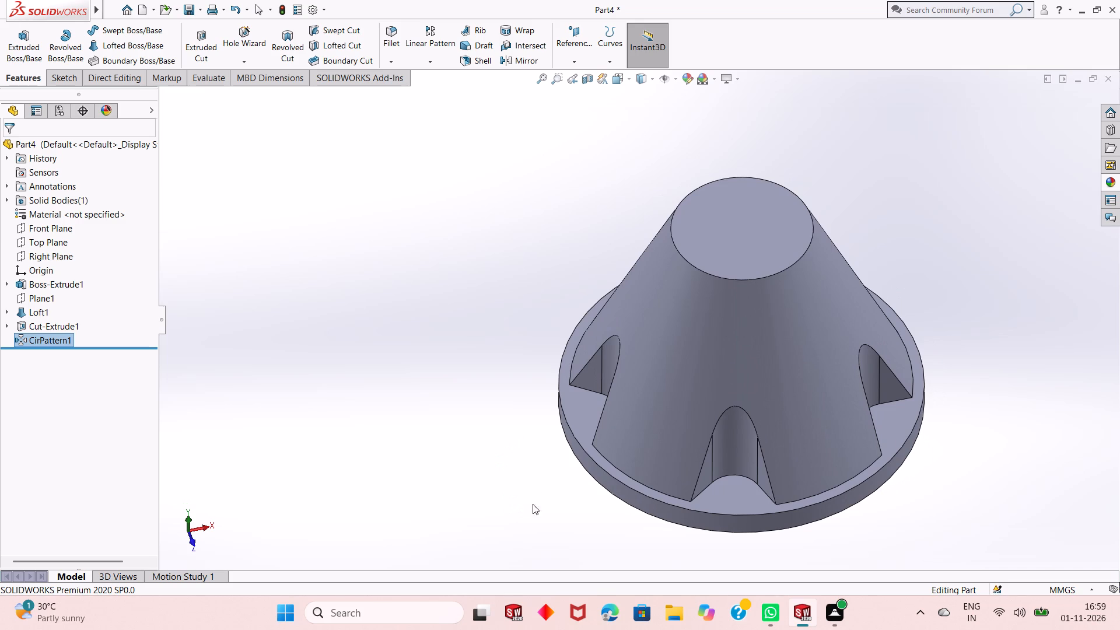
left_click(742, 237)
left_click(801, 204)
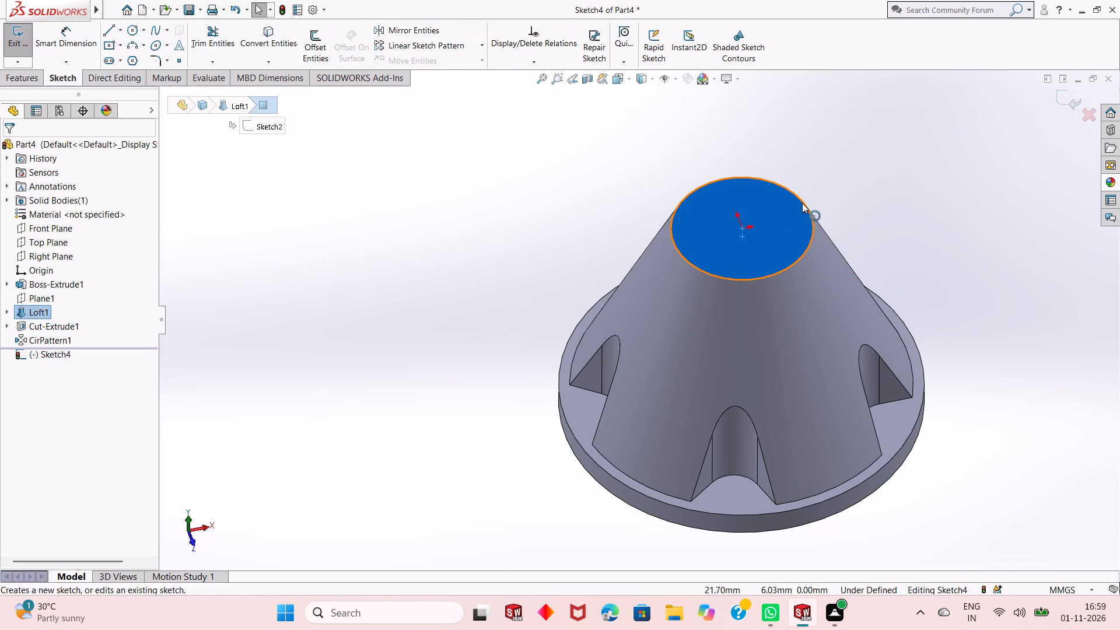
key("ctrl+8")
left_click(846, 194)
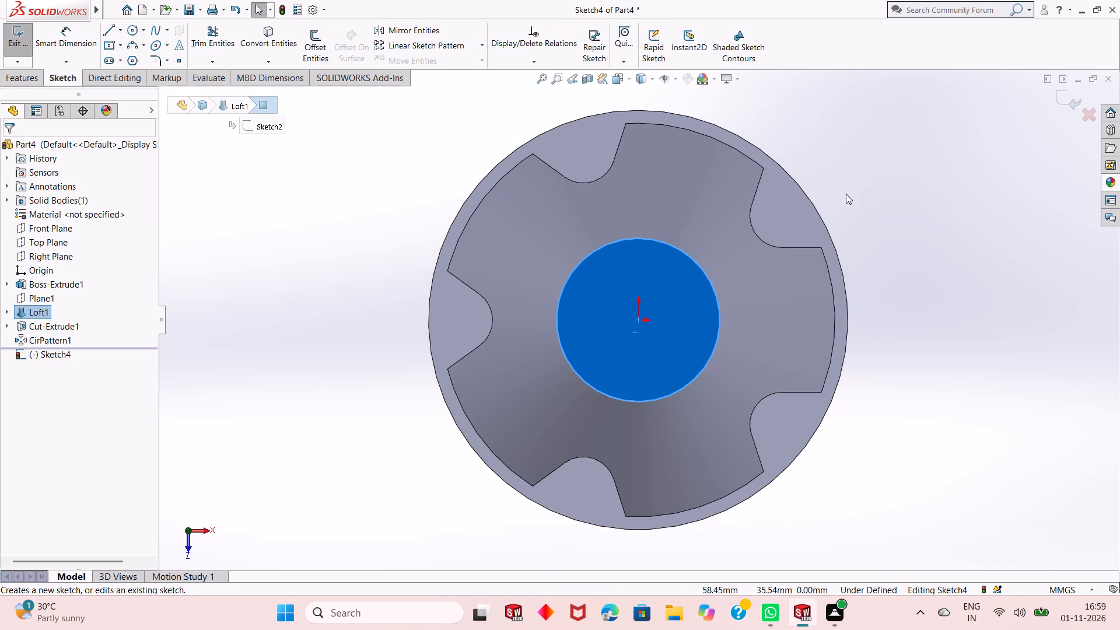
scroll(590, 310, "up", 1)
scroll(590, 310, "down", 1)
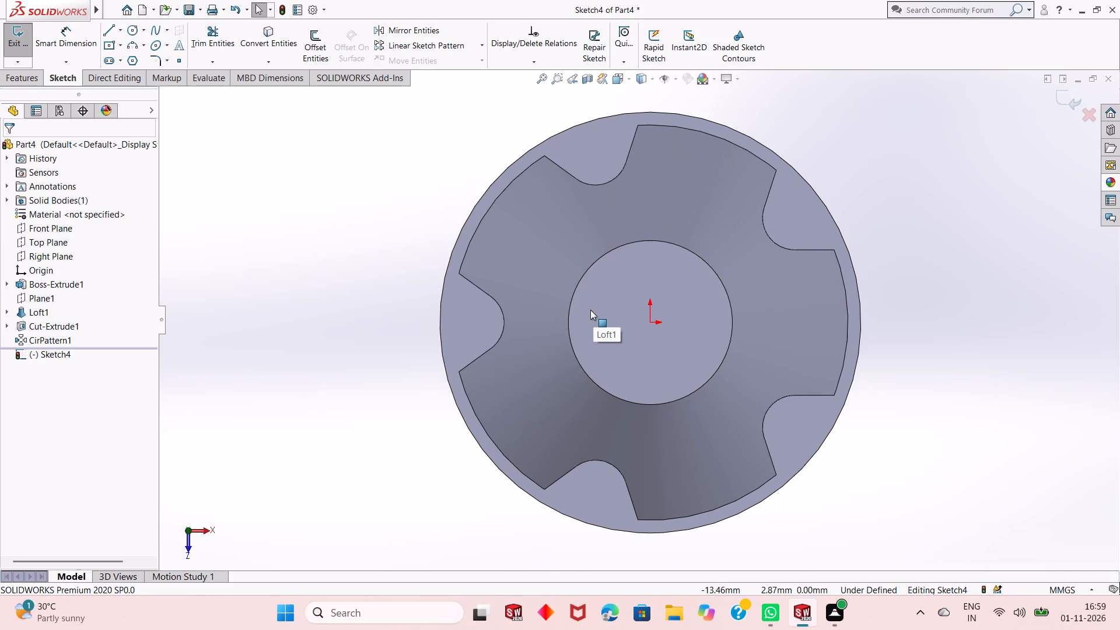
left_click(135, 30)
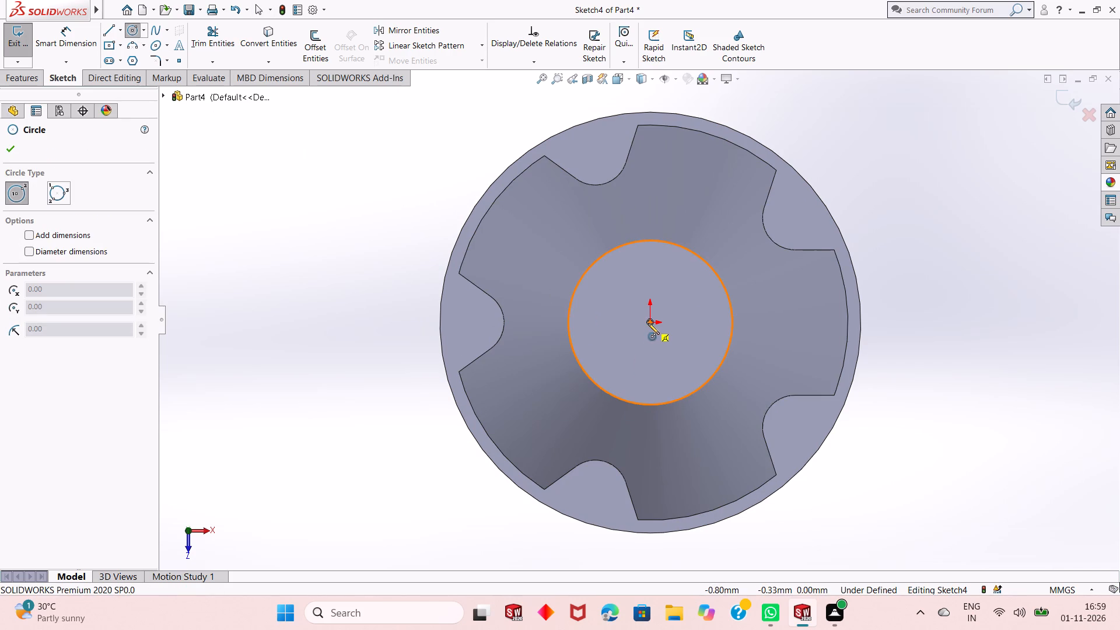
left_click(649, 323)
left_click(636, 363)
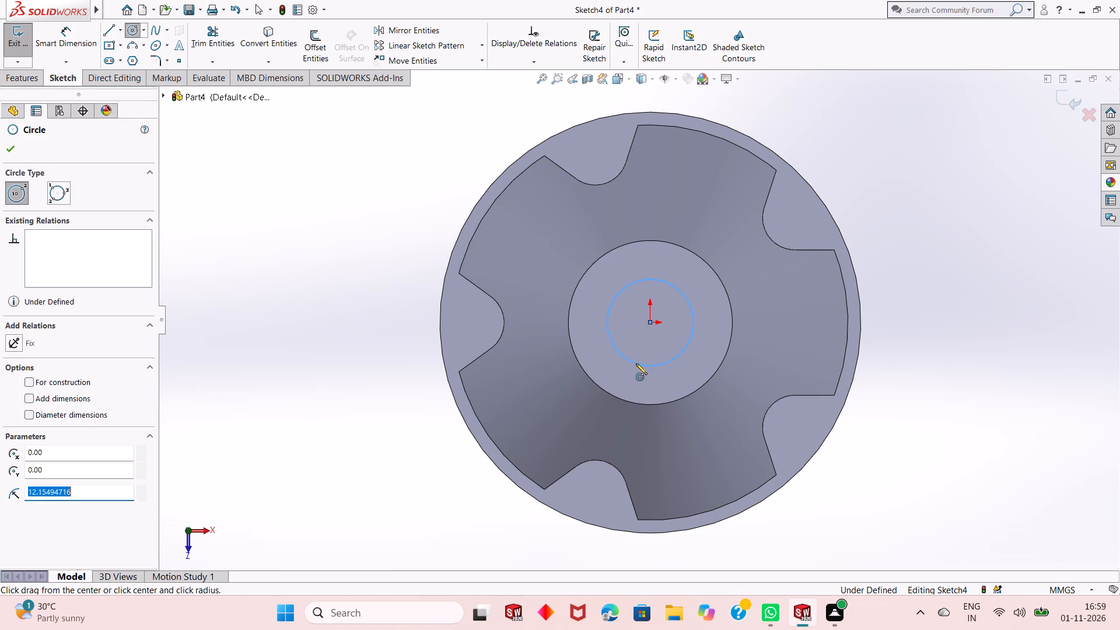
right_click(300, 230)
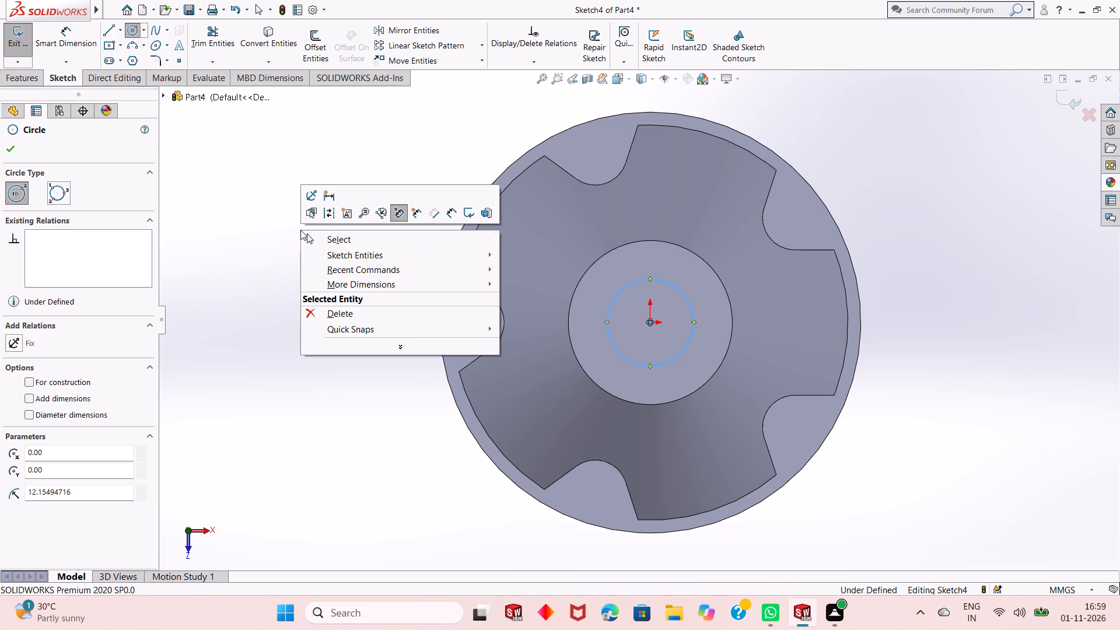
left_click(309, 237)
Dimension the circle on the cone's top face to a 30 mm diameter.
left_click(79, 50)
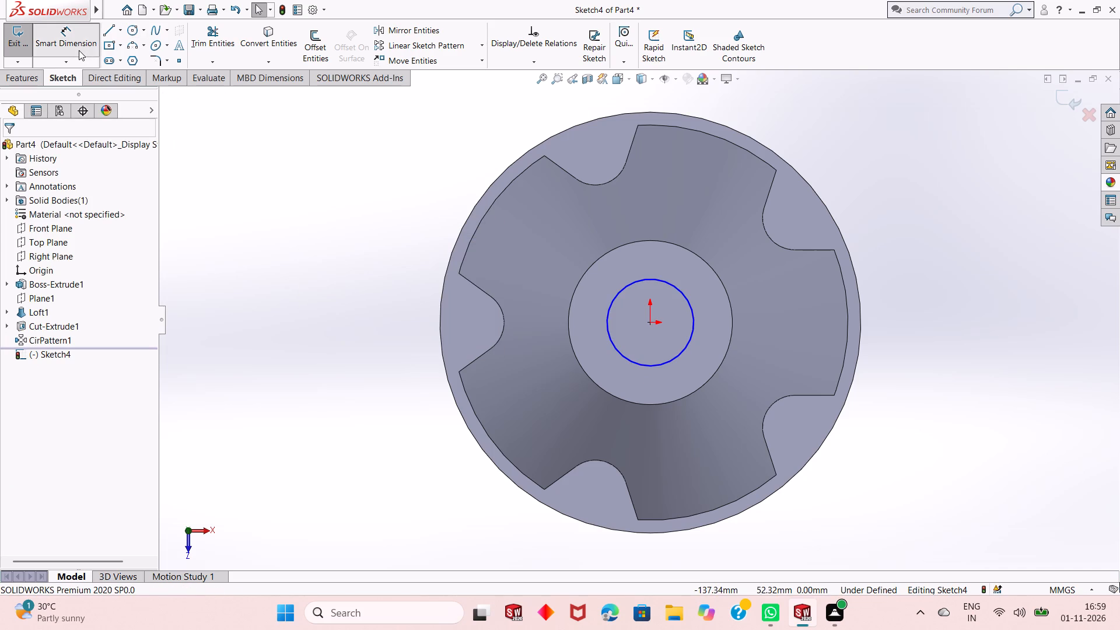
left_click(624, 359)
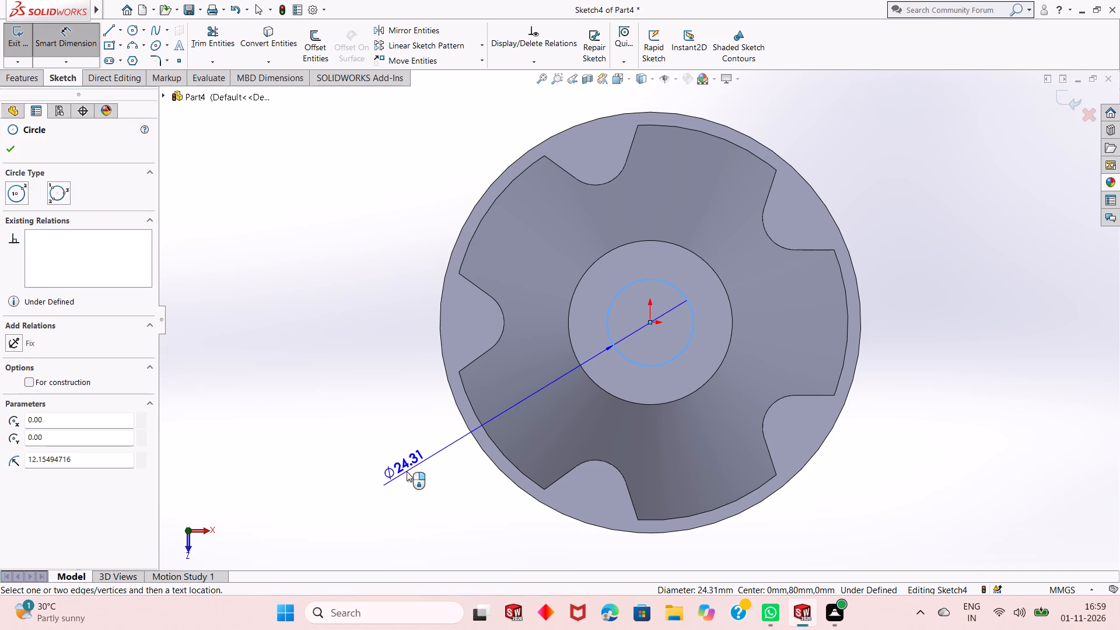
left_click(407, 471)
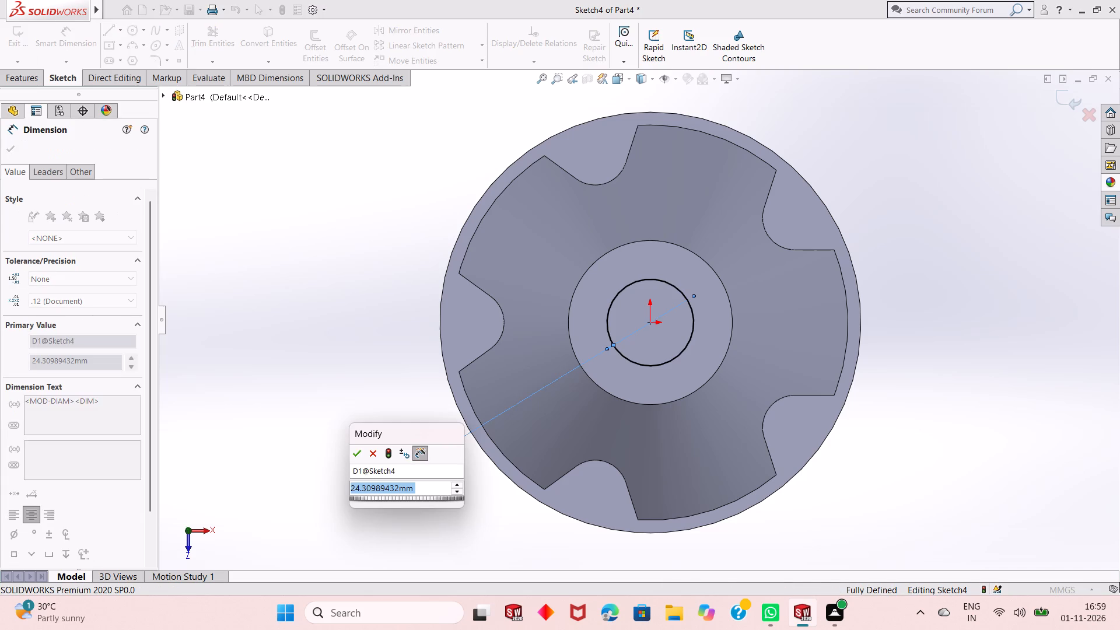
type("30")
key("Return")
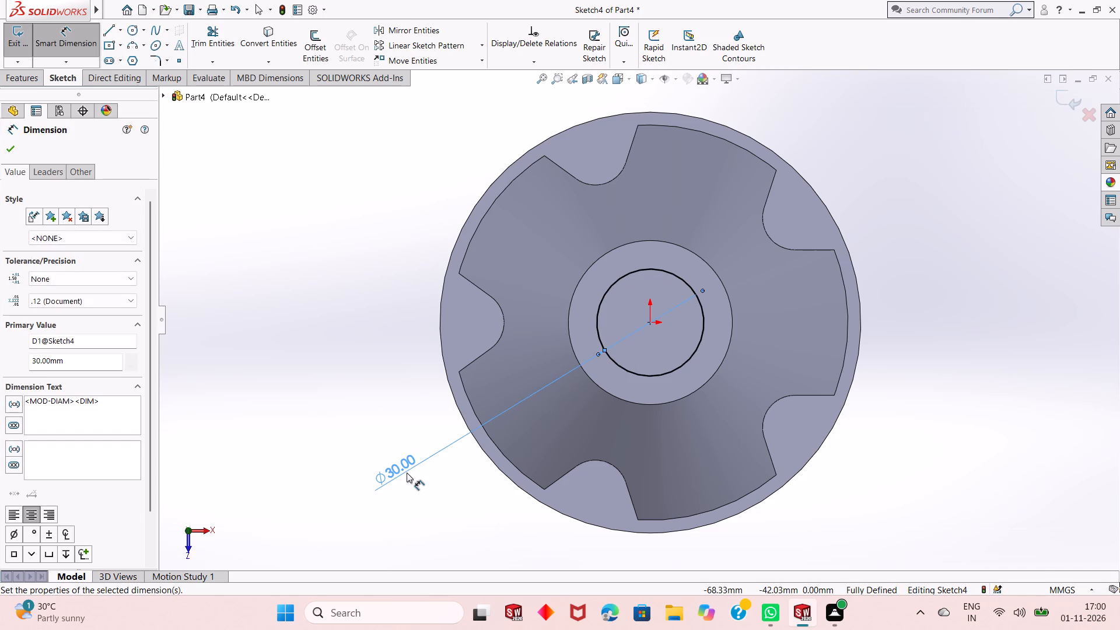
left_click(7, 150)
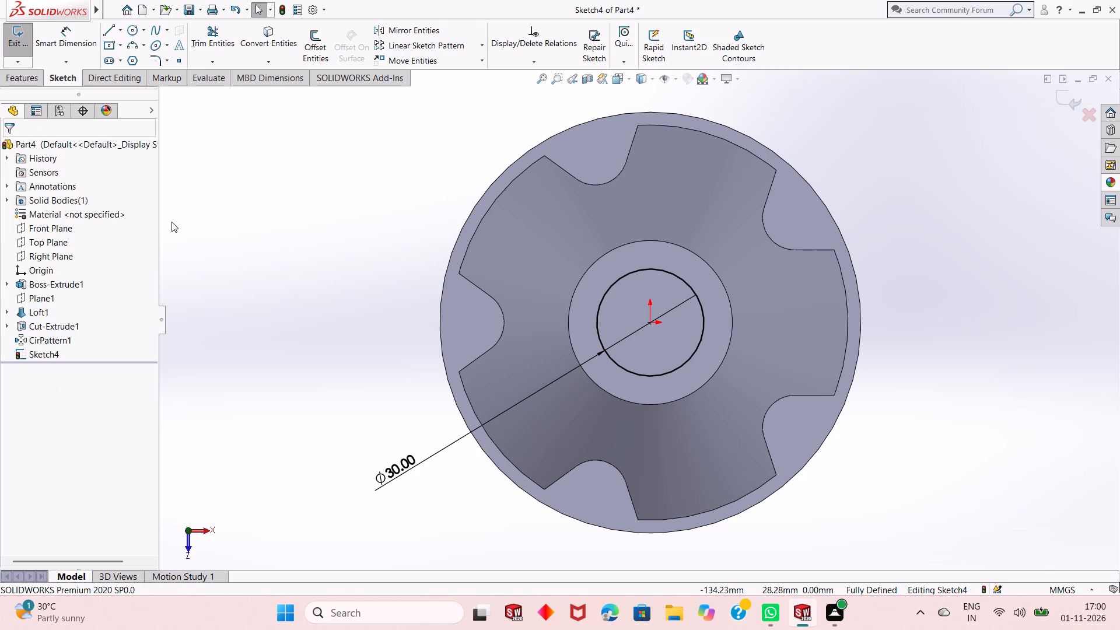
Extrude the 30 mm circle upward from the cone's top face as a merged Blind boss 12 mm deep.
left_click(13, 79)
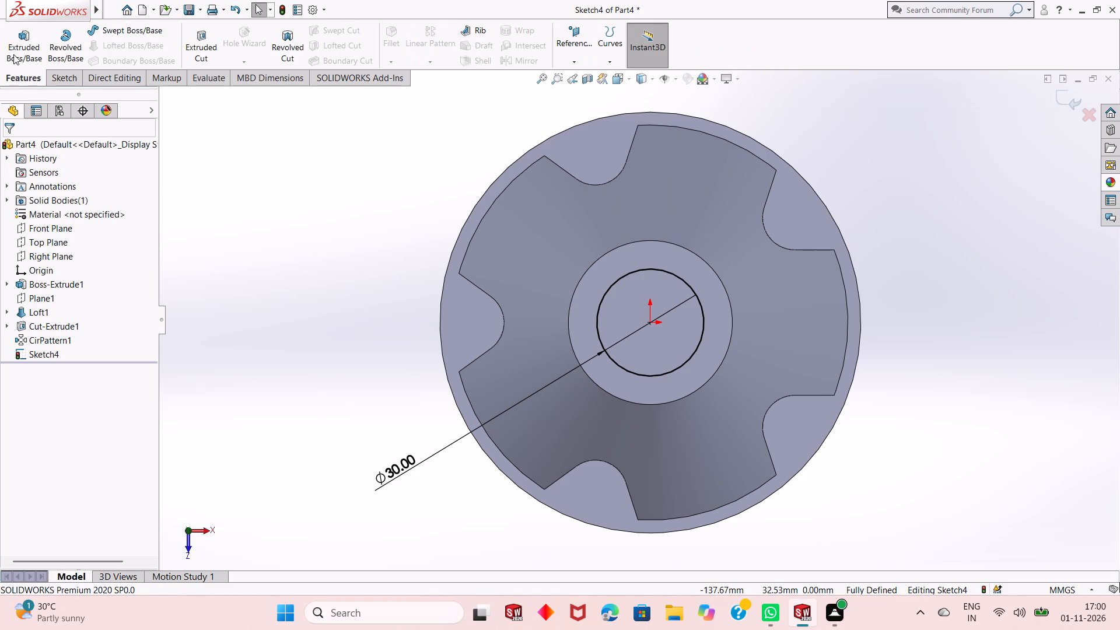
left_click(13, 54)
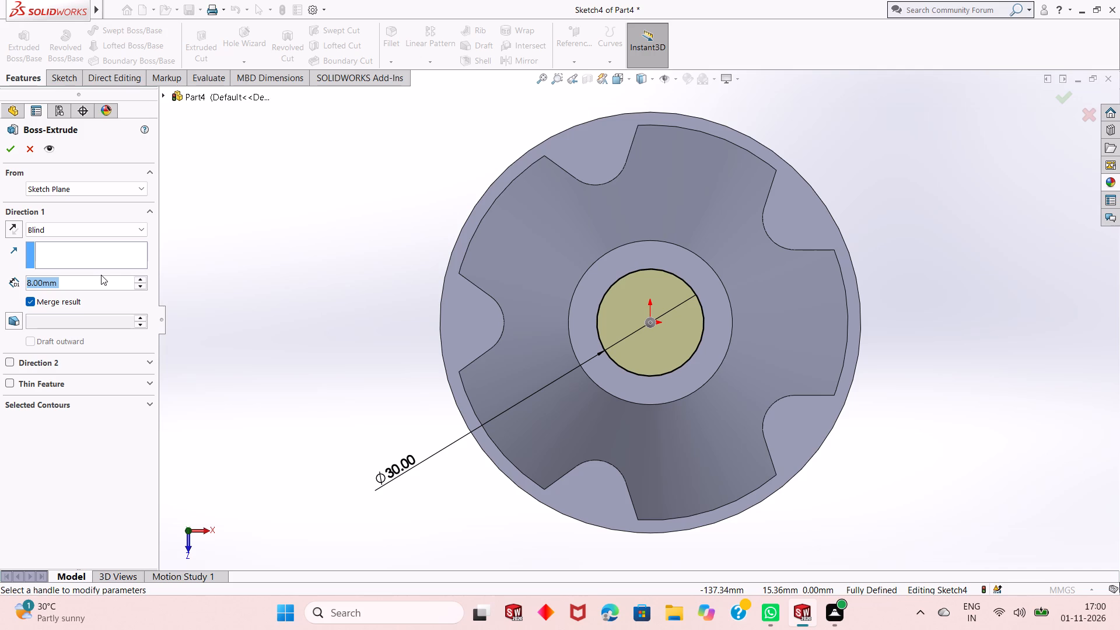
type("12")
key("Return")
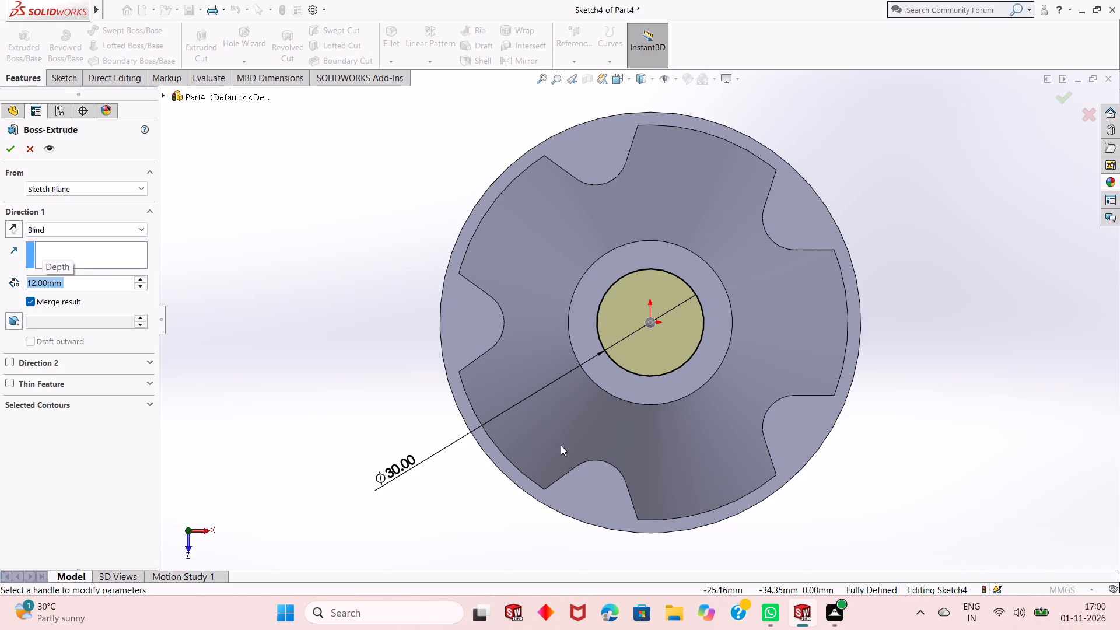
middle_click_drag(563, 450, 583, 340)
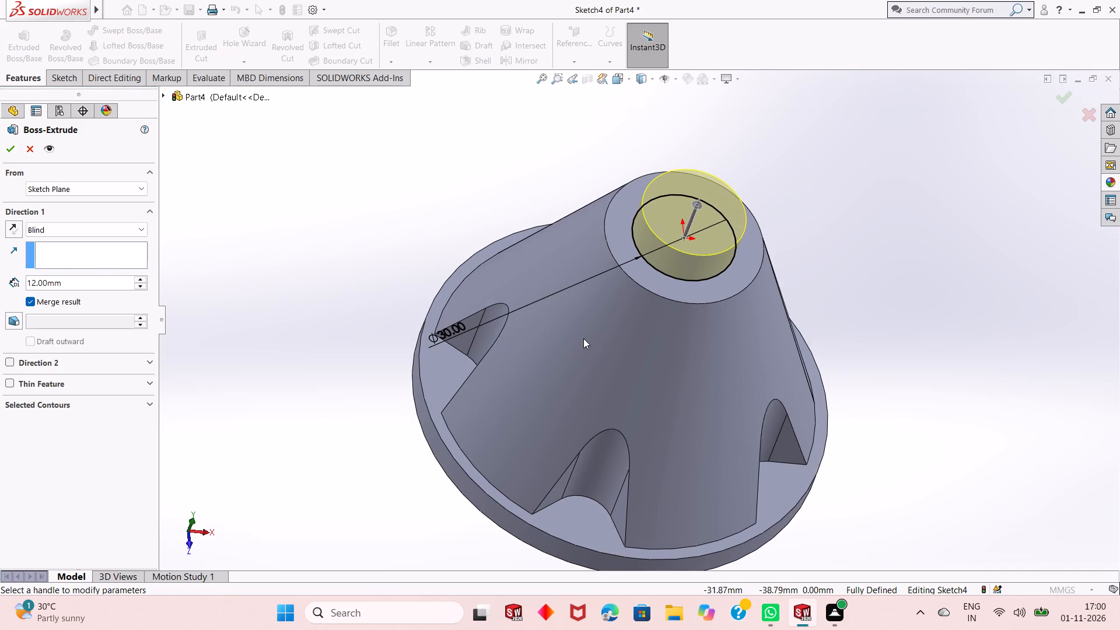
left_click(12, 148)
left_click(295, 271)
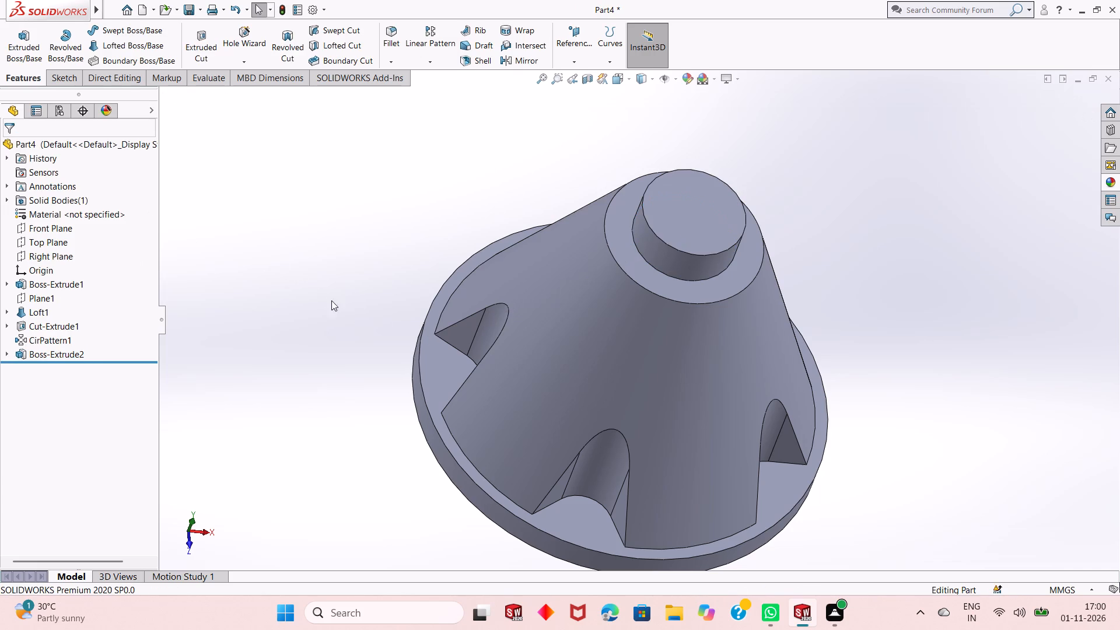
middle_click_drag(637, 388, 624, 345)
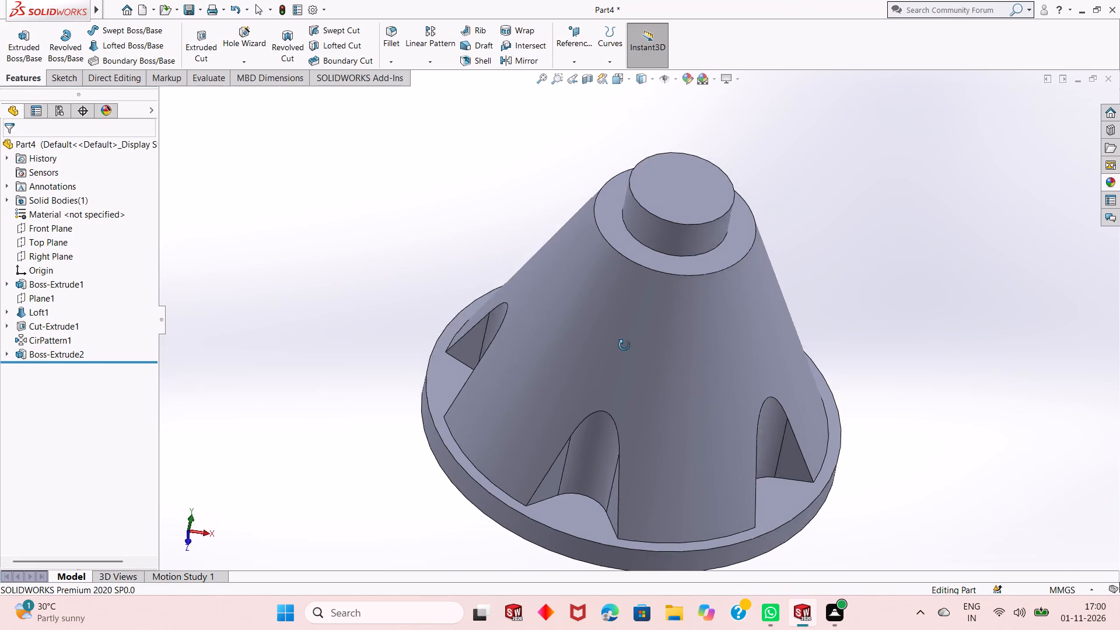
Examine the new boss, the cone, the arched cutouts and the underside of the base disc from several angles.
middle_click_drag(624, 345, 829, 402)
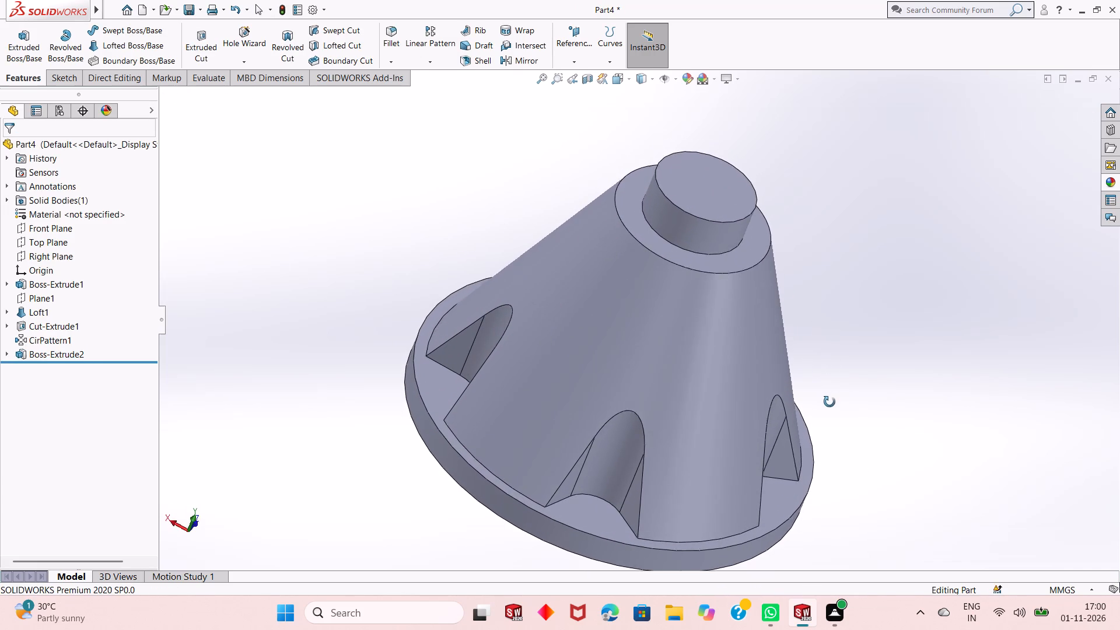
middle_click_drag(829, 402, 832, 264)
middle_click_drag(731, 310, 733, 320)
scroll(725, 295, "up", 1)
middle_click_drag(725, 295, 716, 381)
scroll(660, 237, "down", 1)
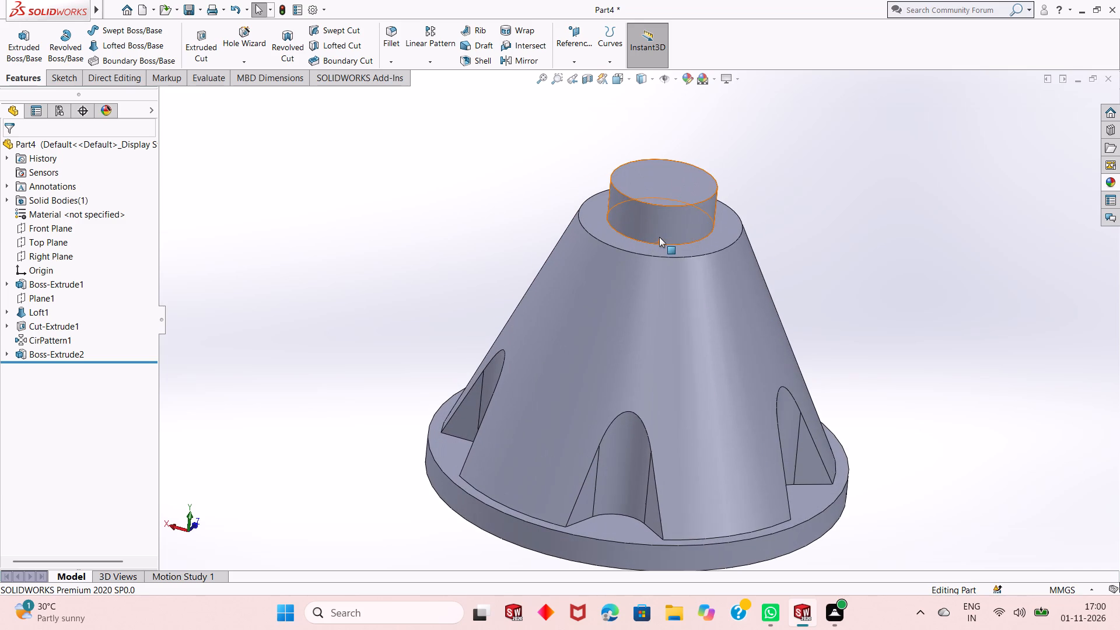
middle_click_drag(668, 297, 676, 327)
scroll(666, 299, "down", 3)
scroll(677, 367, "up", 3)
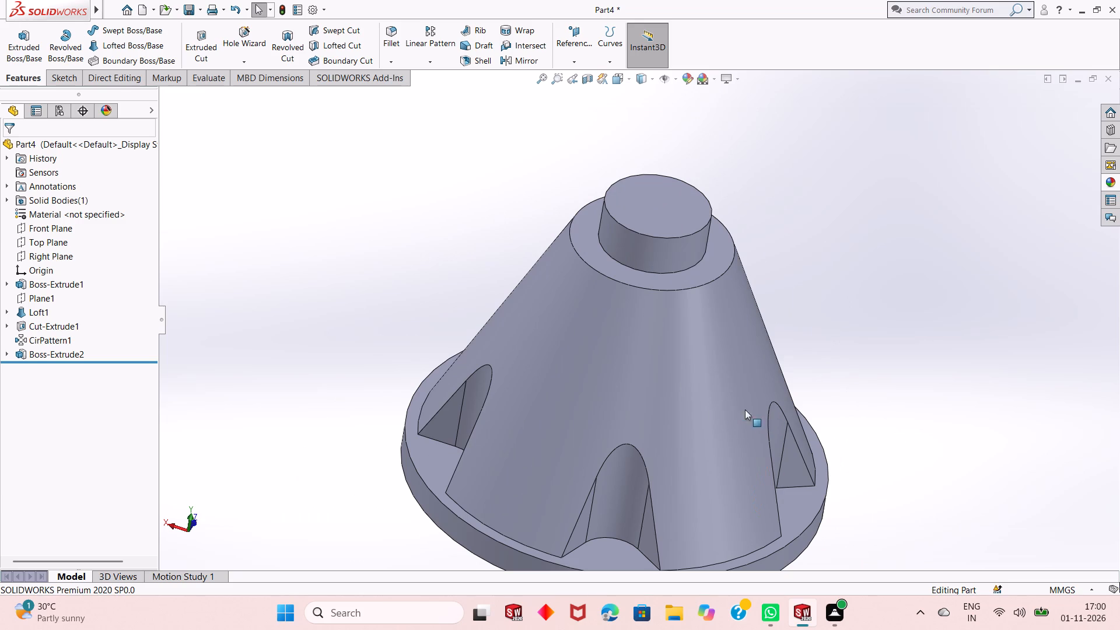
middle_click_drag(689, 407, 667, 333)
scroll(668, 366, "up", 4)
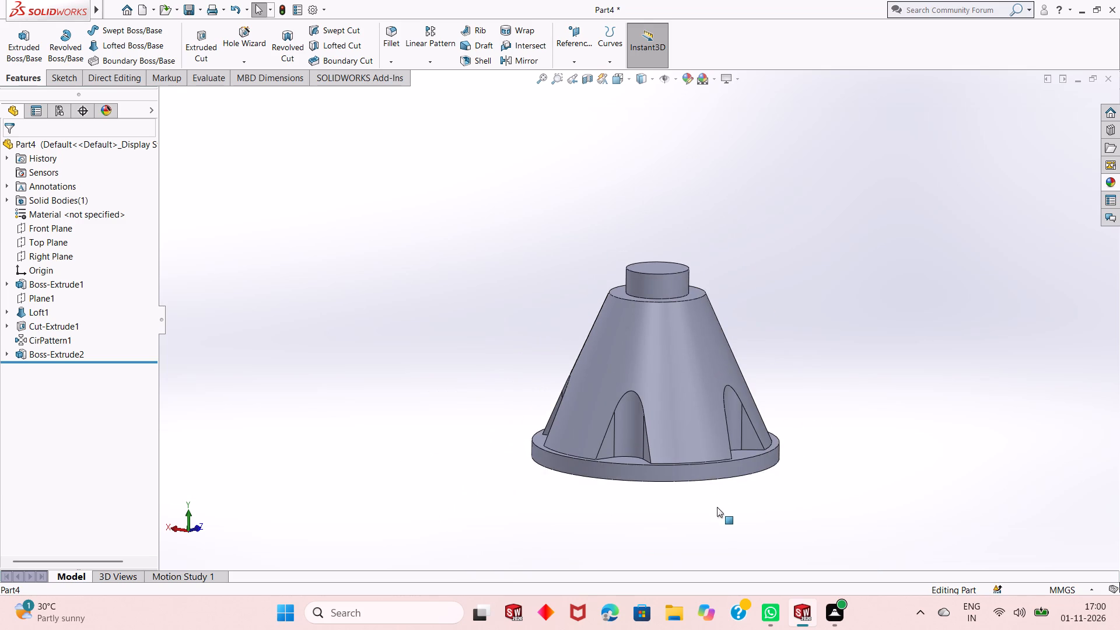
middle_click_drag(717, 507, 706, 454)
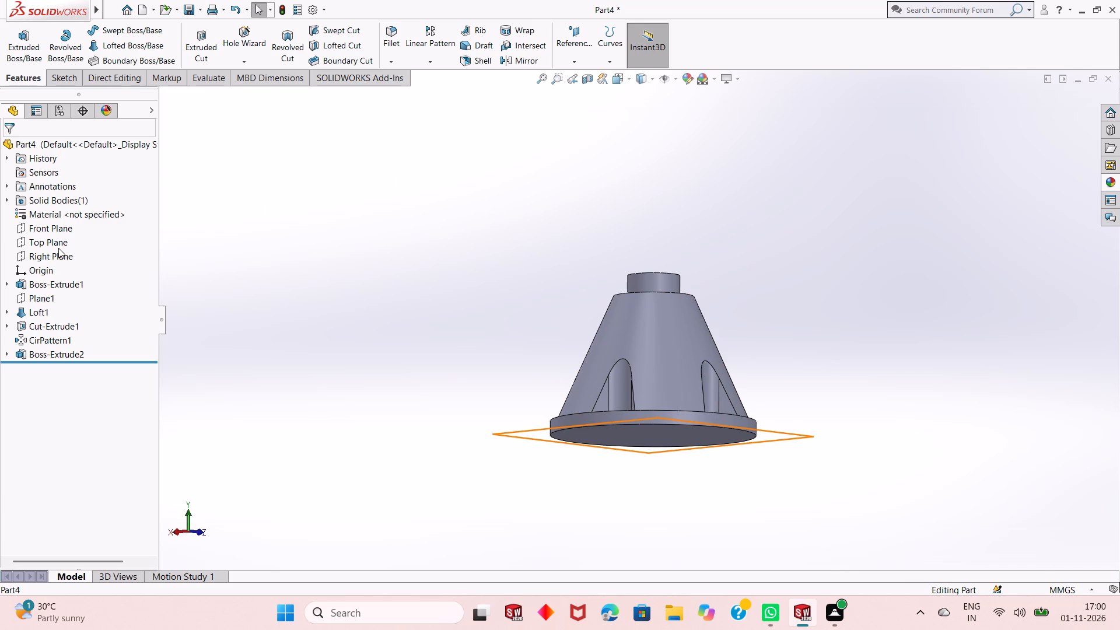
middle_click_drag(393, 295, 411, 457)
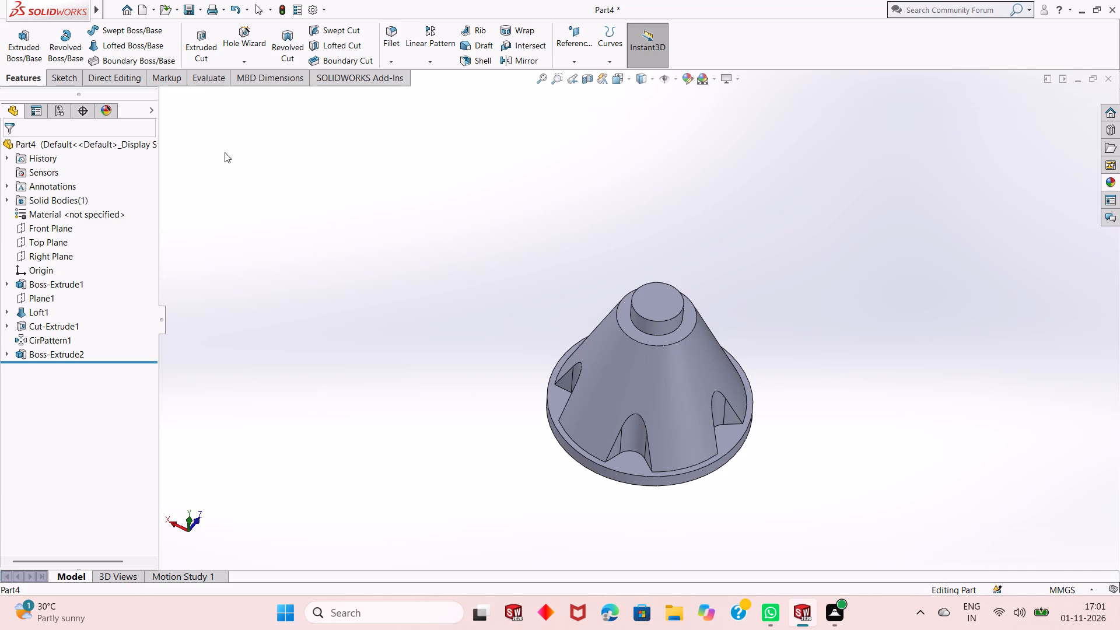
Inspect how the Right Plane and the circular pattern of cutouts are oriented on the cone.
left_click(51, 259)
middle_click_drag(349, 438, 351, 388)
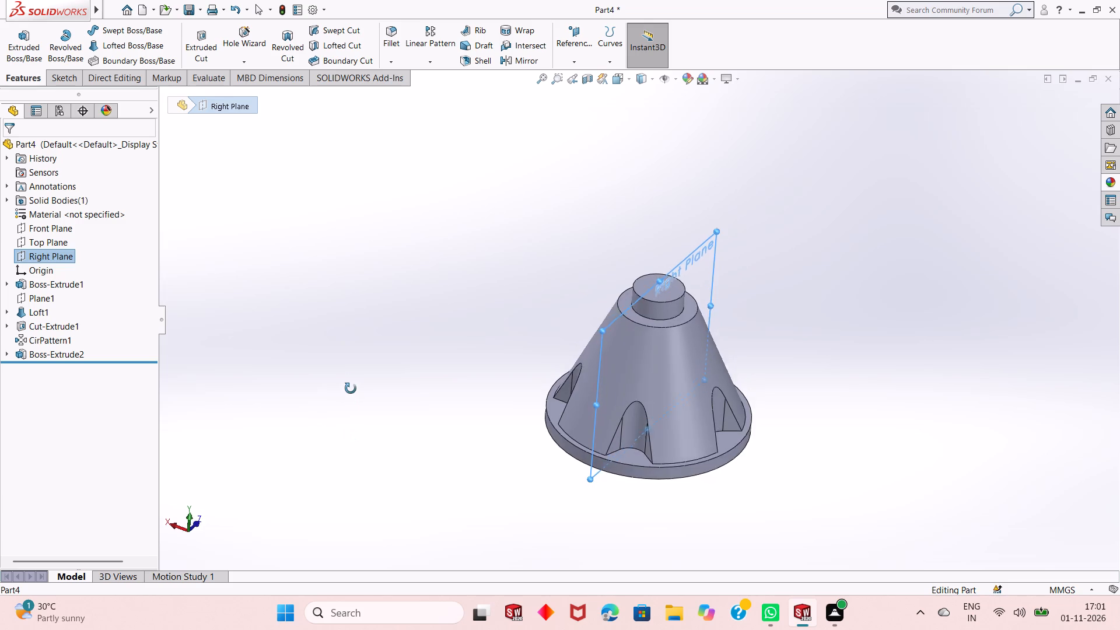
middle_click_drag(351, 388, 183, 412)
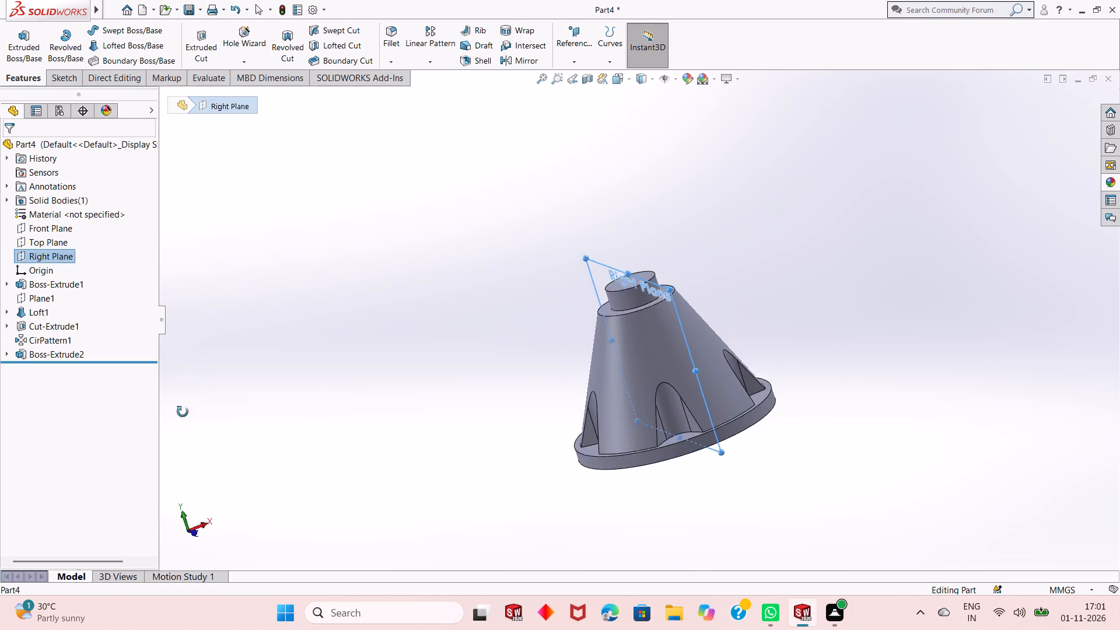
middle_click_drag(183, 412, 184, 433)
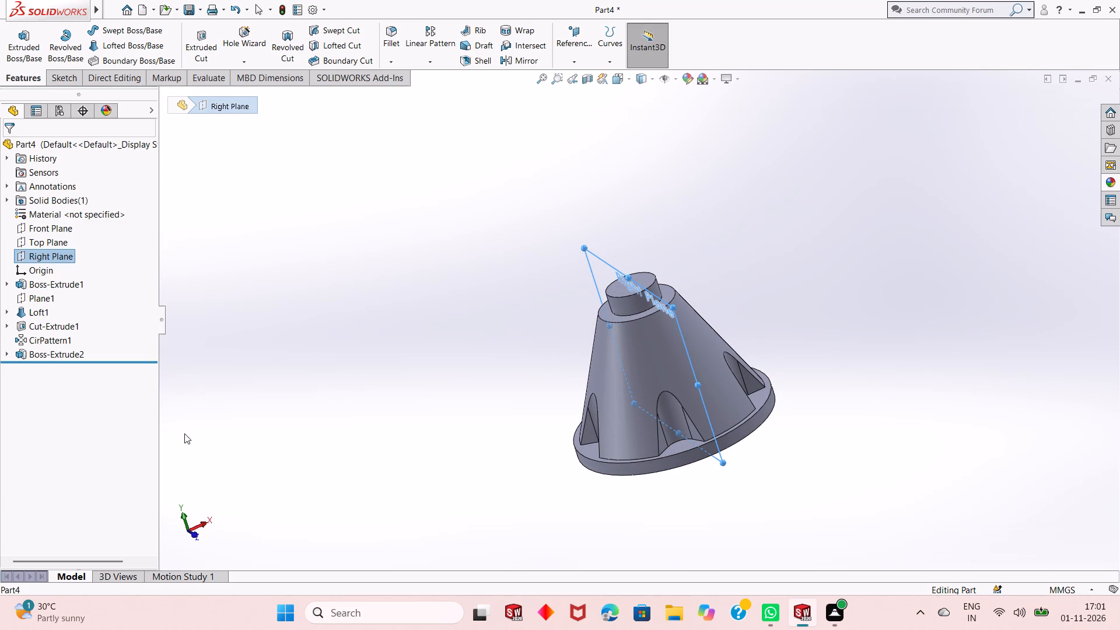
middle_click_drag(424, 373, 444, 538)
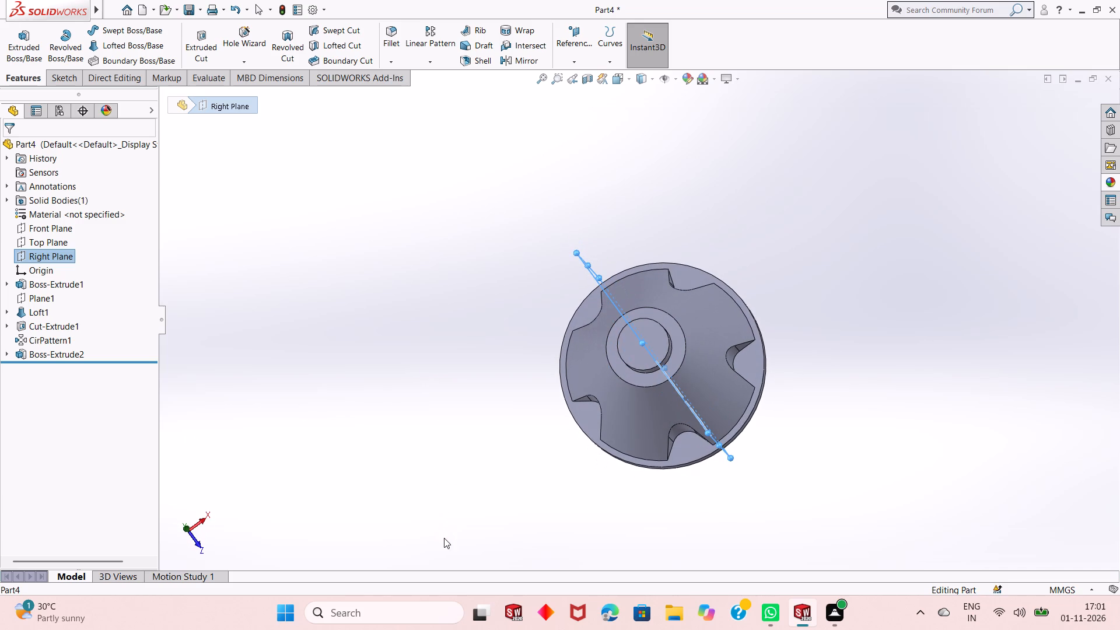
left_click(366, 394)
left_click(49, 342)
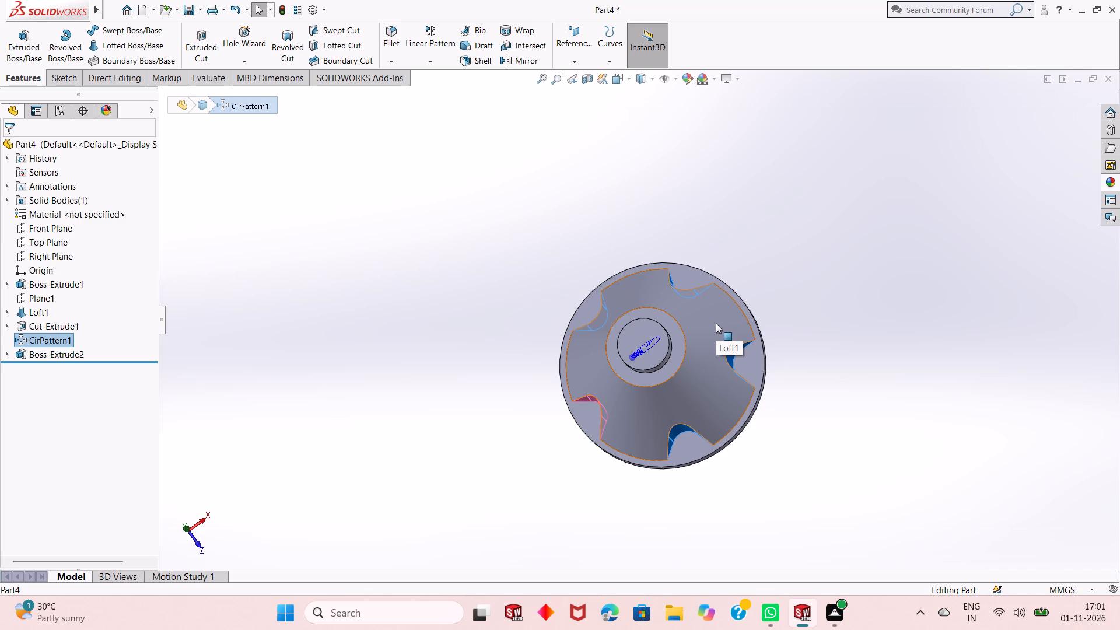
middle_click_drag(763, 418, 778, 330)
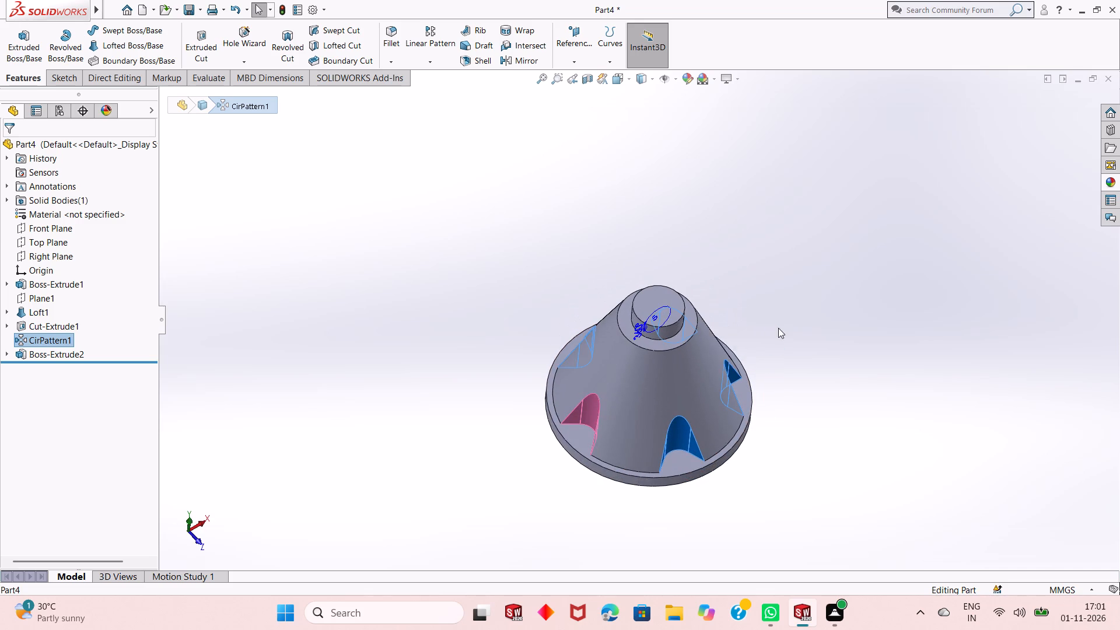
middle_click_drag(616, 384, 616, 449)
left_click(397, 344)
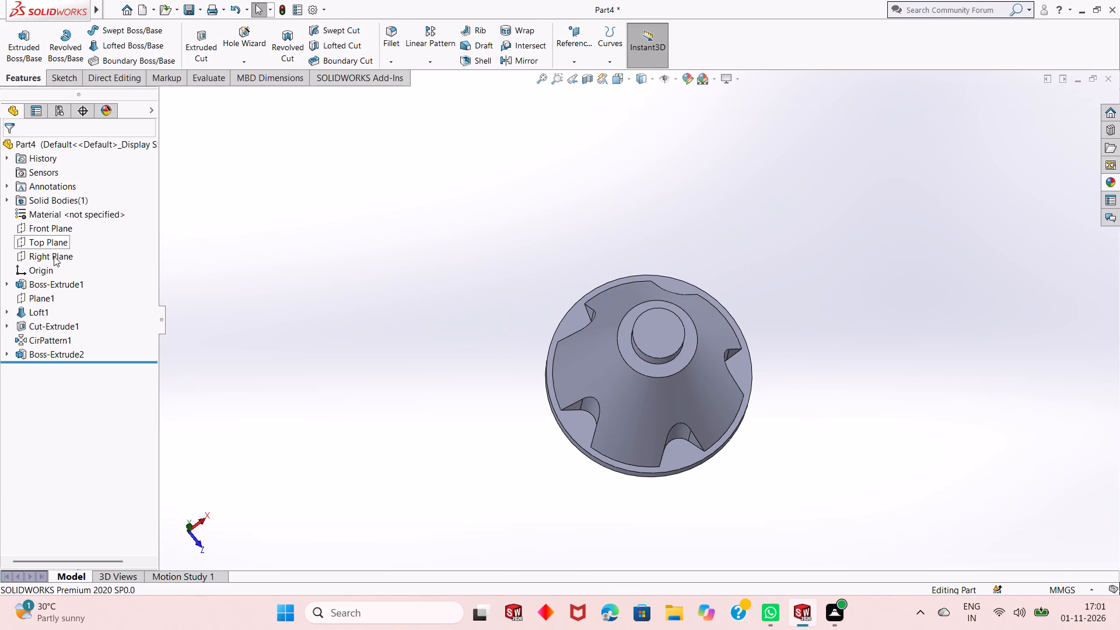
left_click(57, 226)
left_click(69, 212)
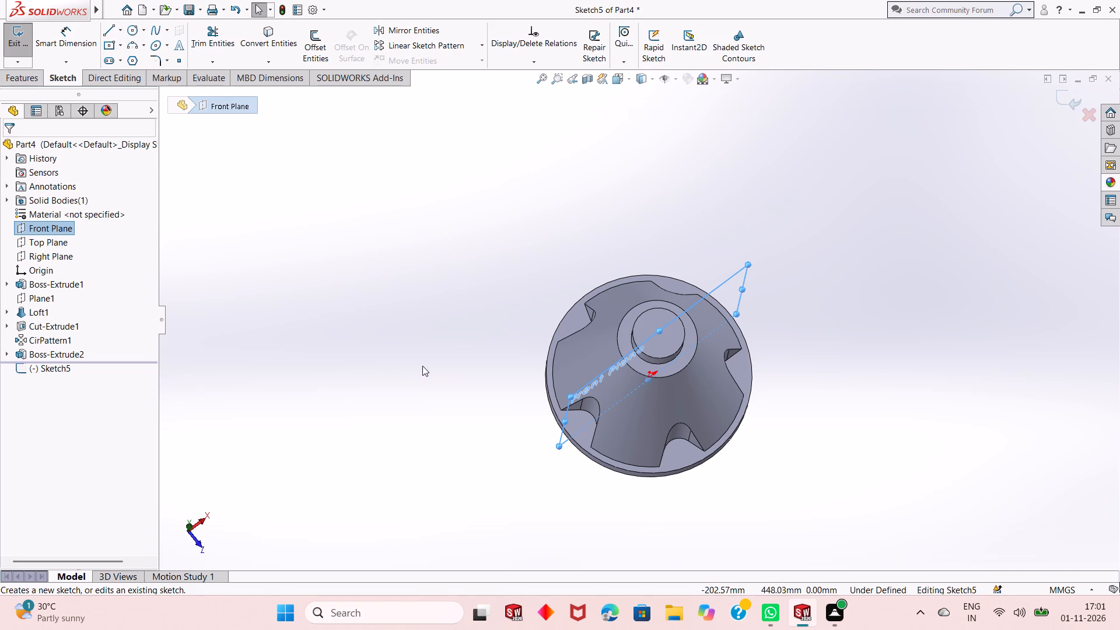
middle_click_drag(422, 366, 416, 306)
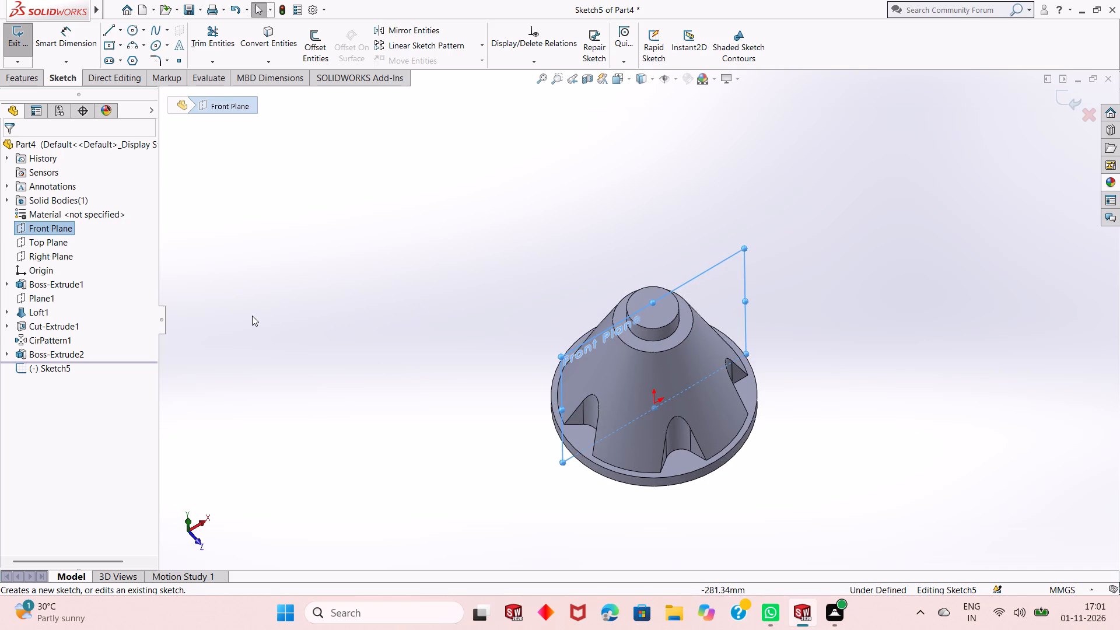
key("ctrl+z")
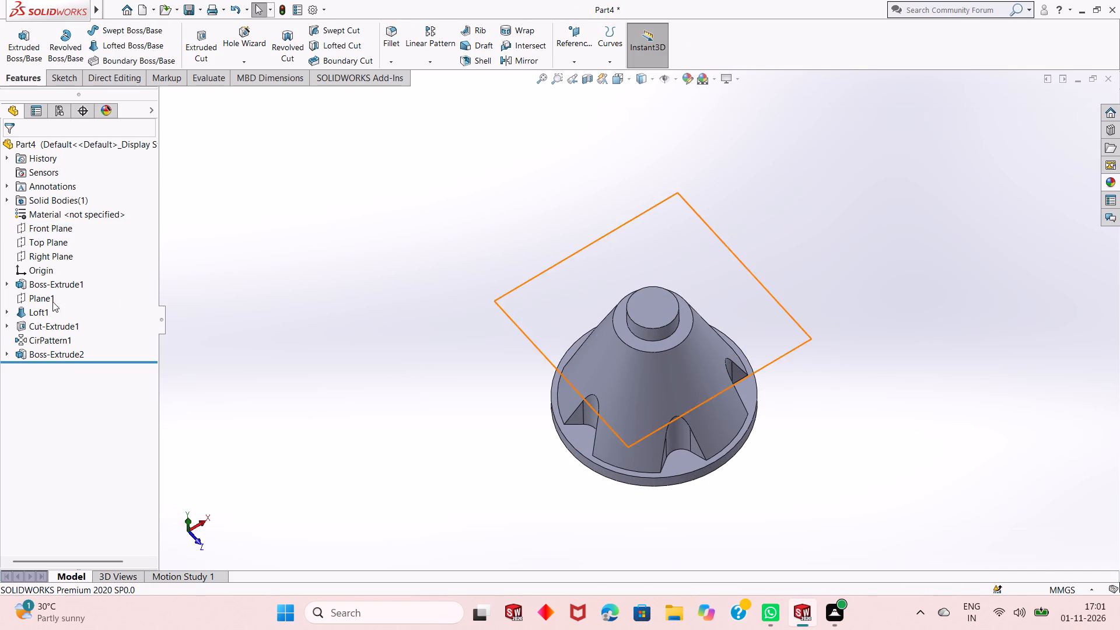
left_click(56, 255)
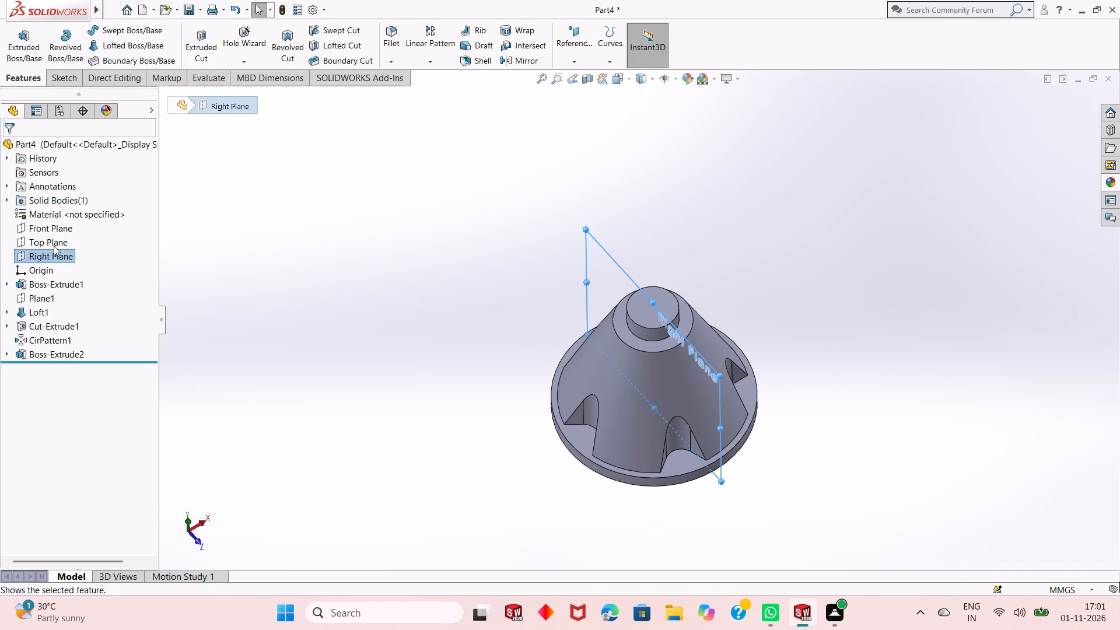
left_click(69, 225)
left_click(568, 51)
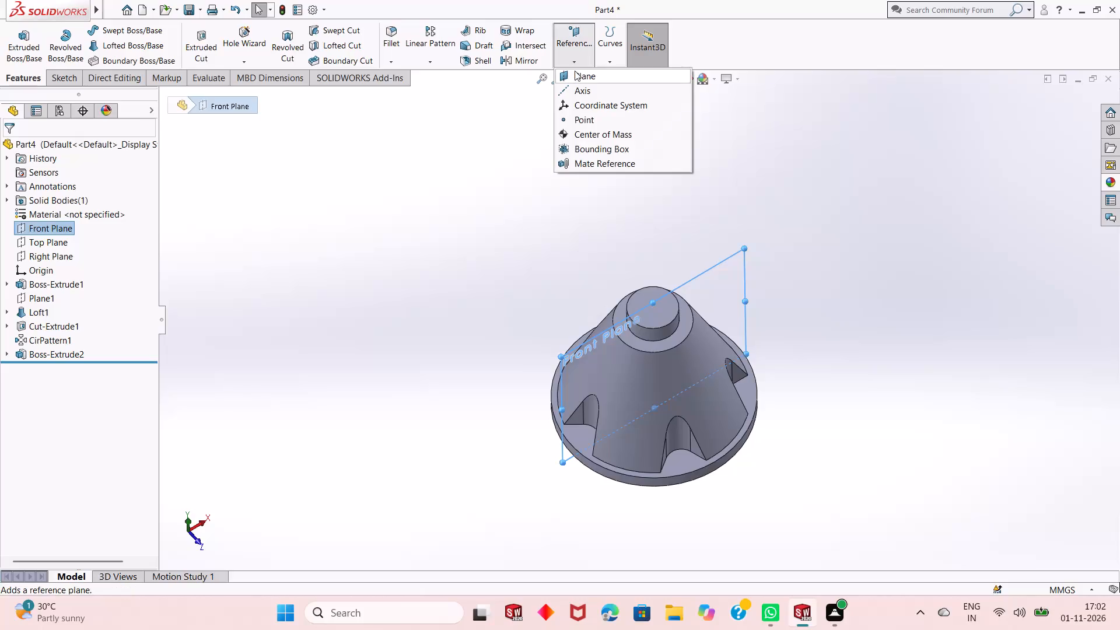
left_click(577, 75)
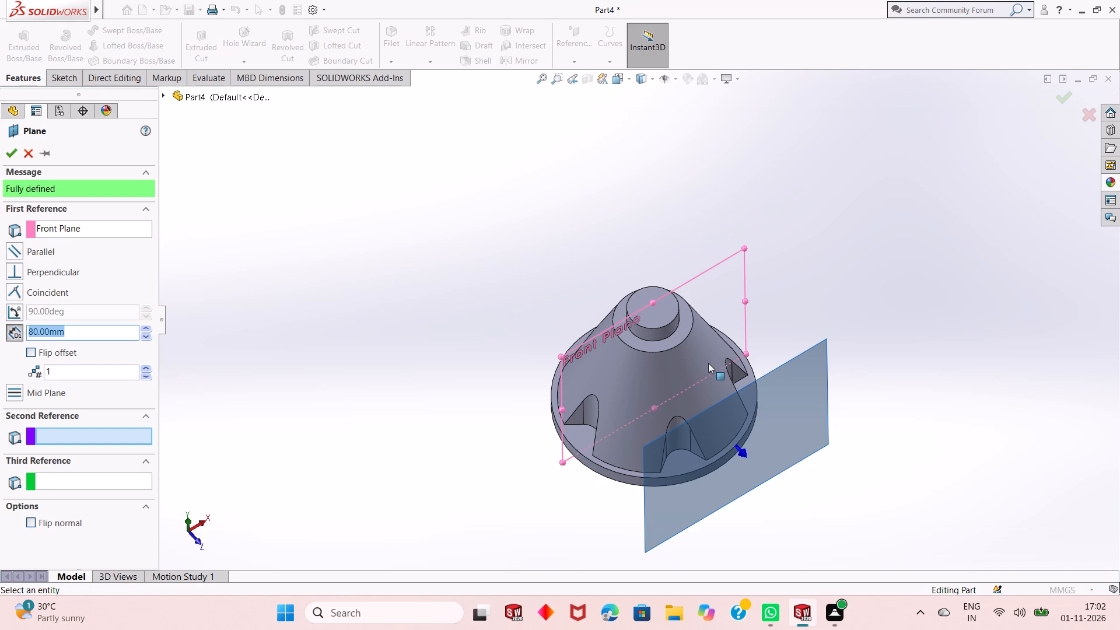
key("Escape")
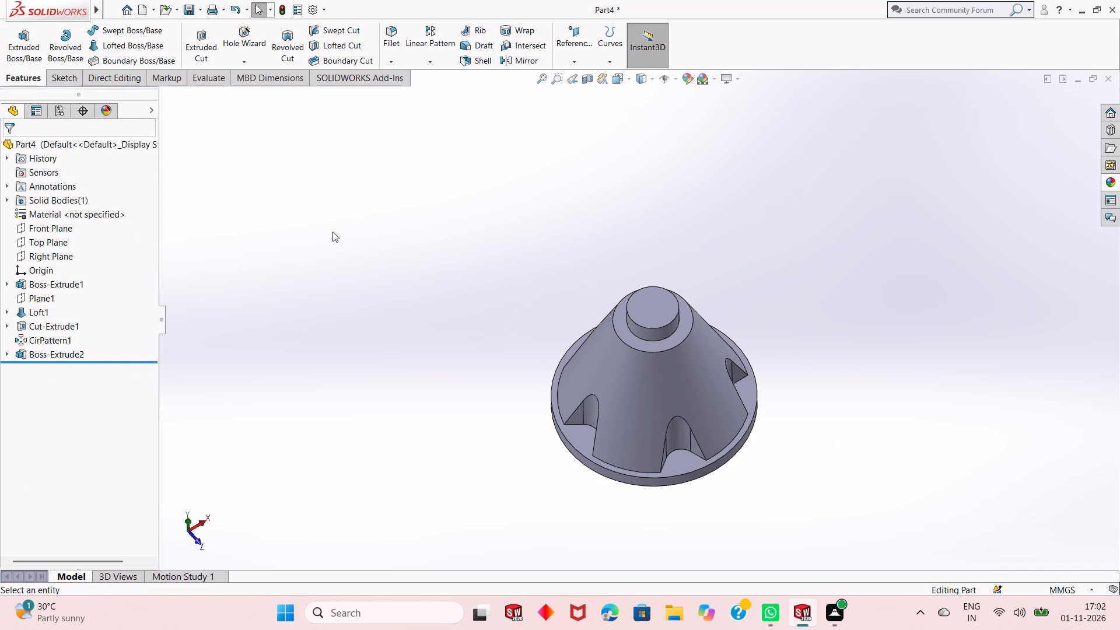
Start a new sketch on the Front Plane and view it face-on.
left_click(44, 228)
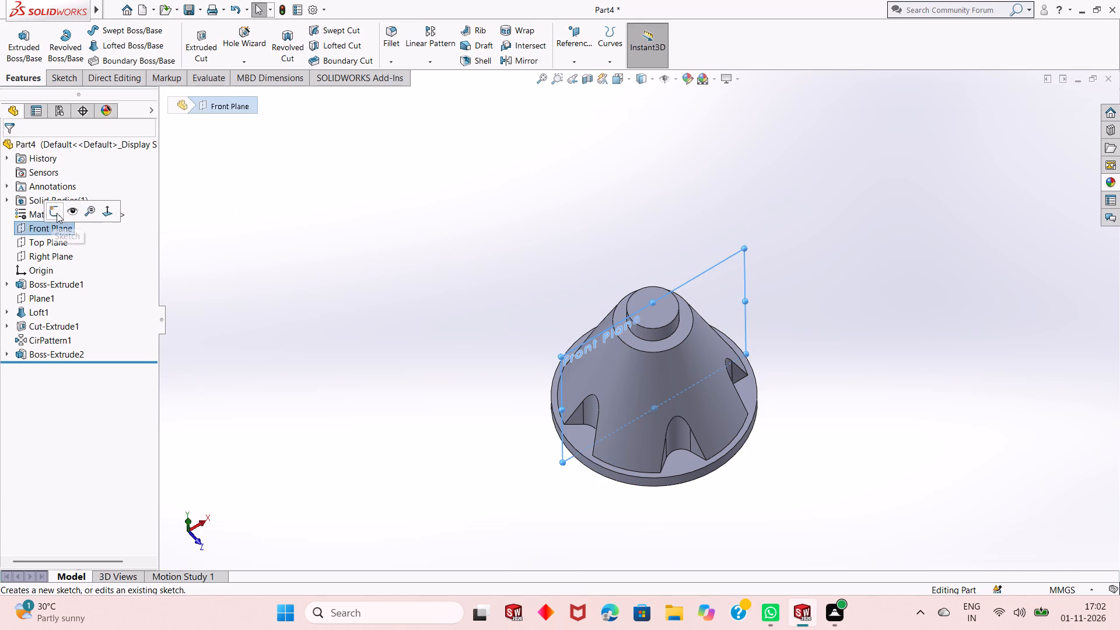
left_click(59, 209)
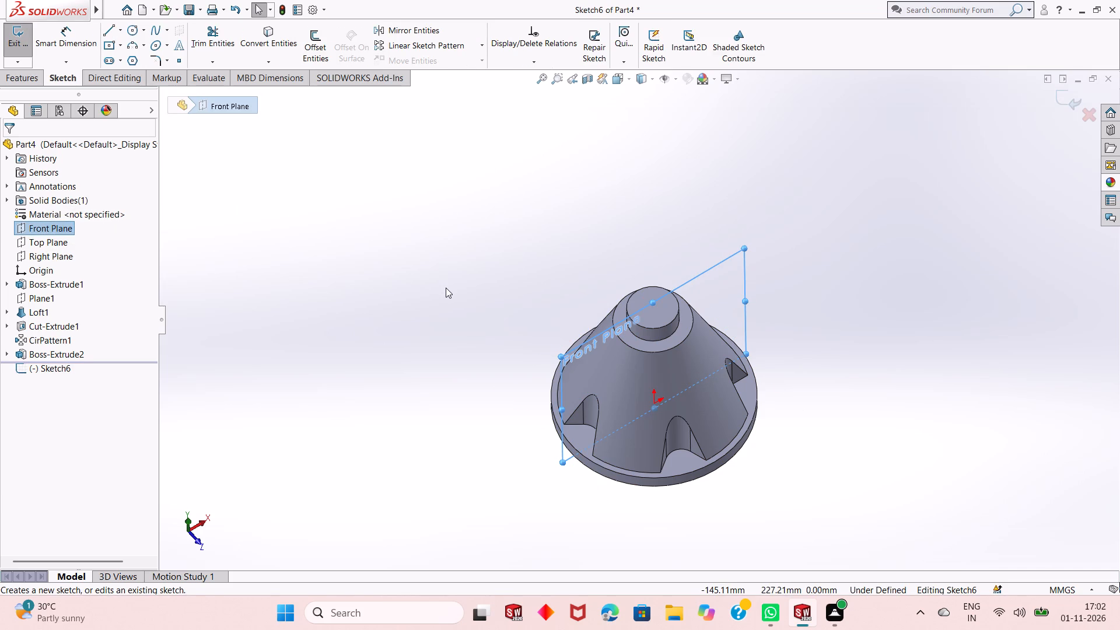
key("ctrl+8")
scroll(613, 422, "up", 1)
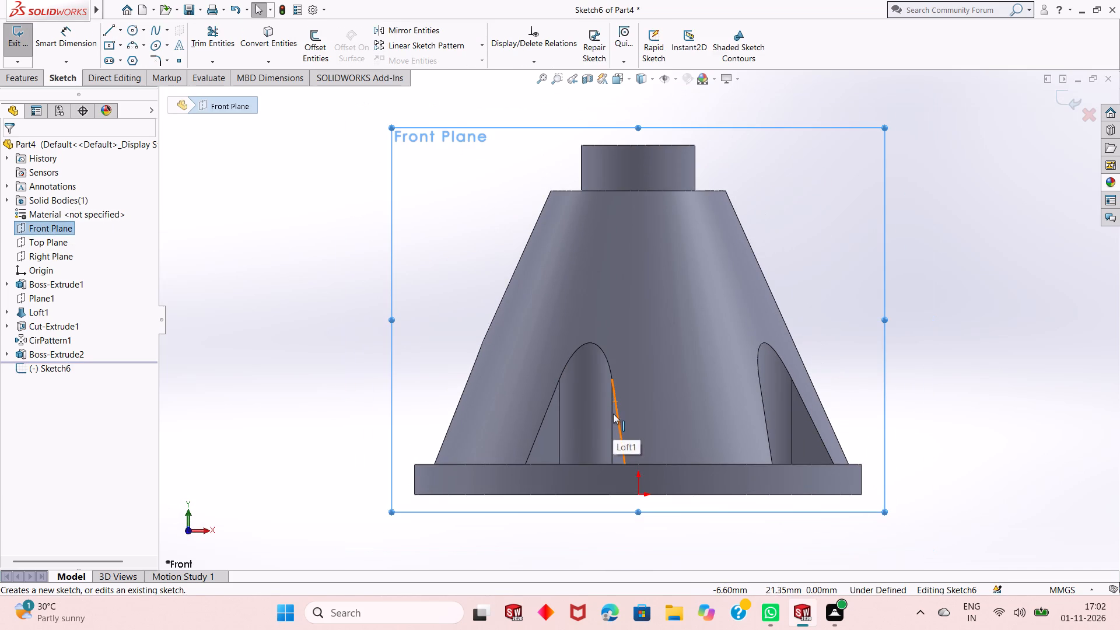
middle_click_drag(613, 412, 615, 527)
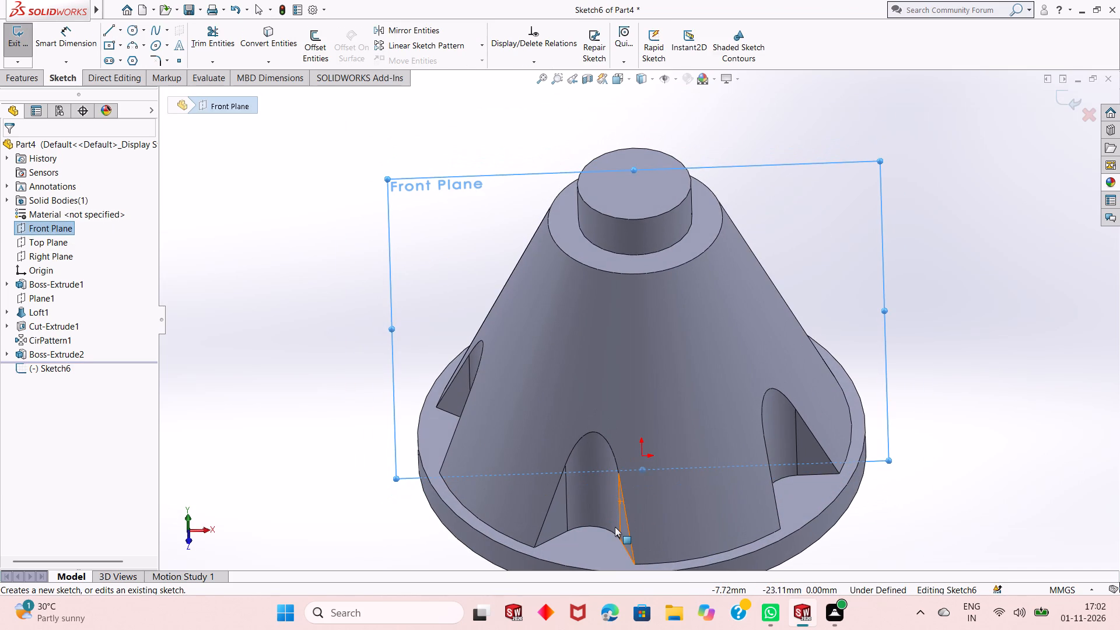
key("ctrl+8")
scroll(612, 501, "up", 1)
key("Escape")
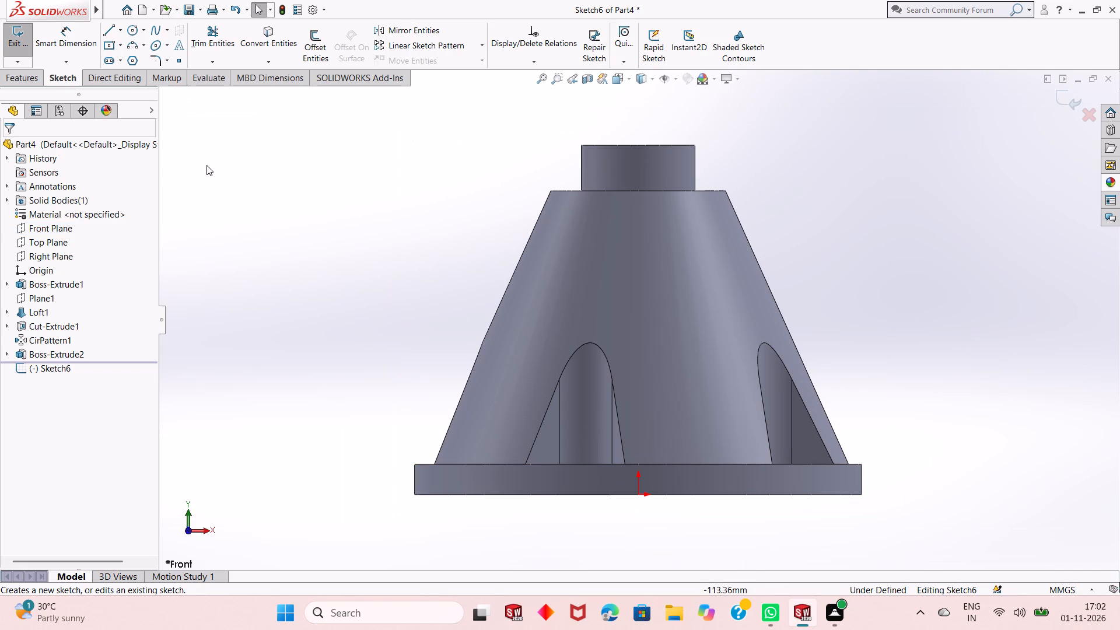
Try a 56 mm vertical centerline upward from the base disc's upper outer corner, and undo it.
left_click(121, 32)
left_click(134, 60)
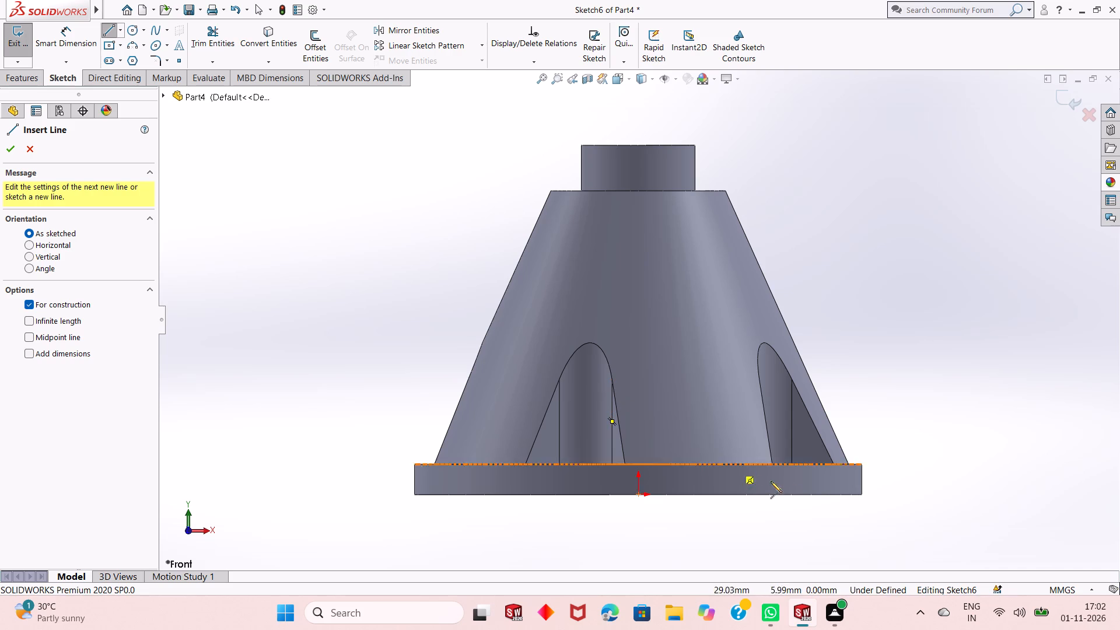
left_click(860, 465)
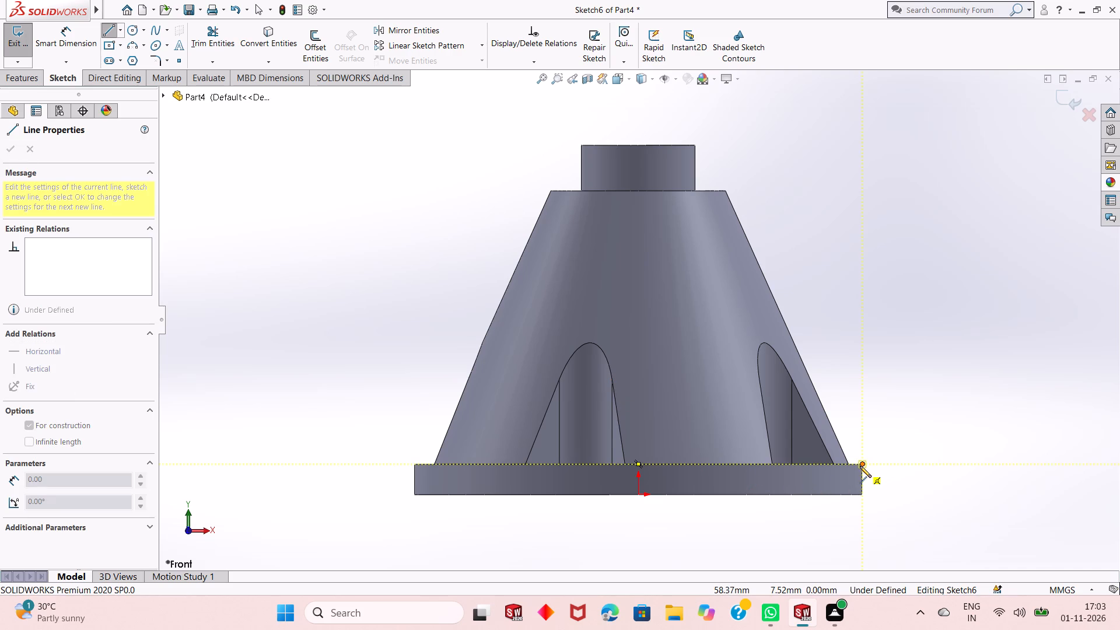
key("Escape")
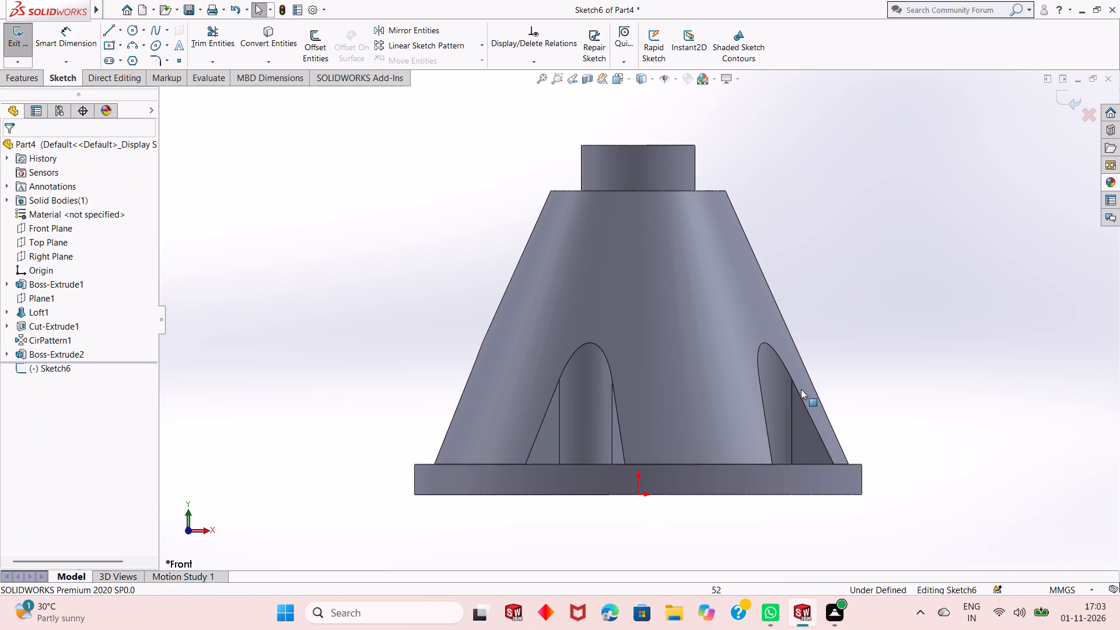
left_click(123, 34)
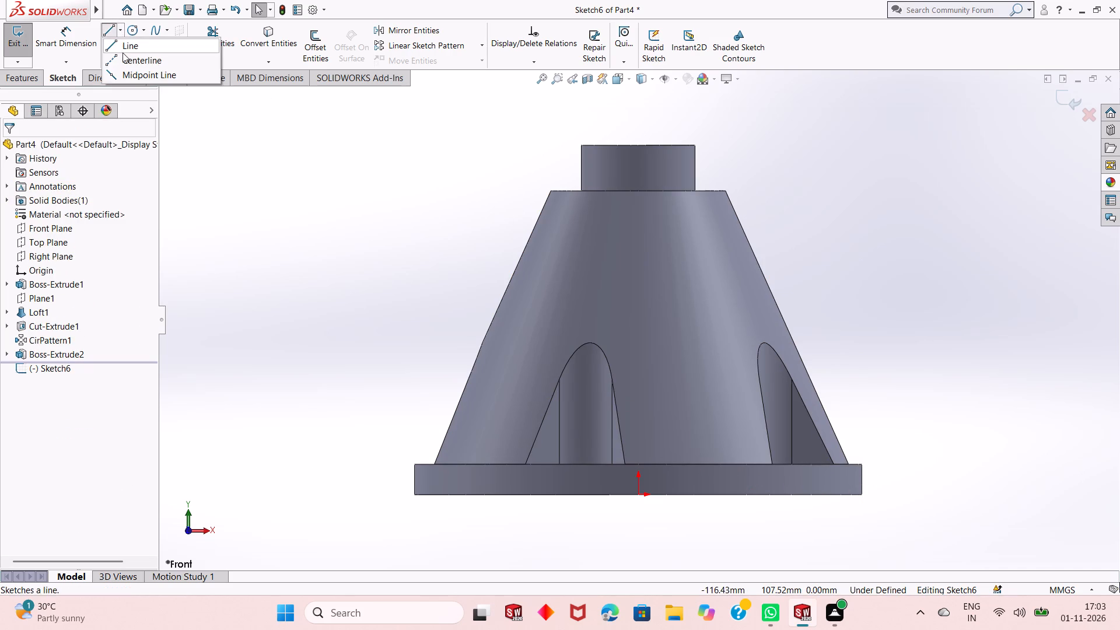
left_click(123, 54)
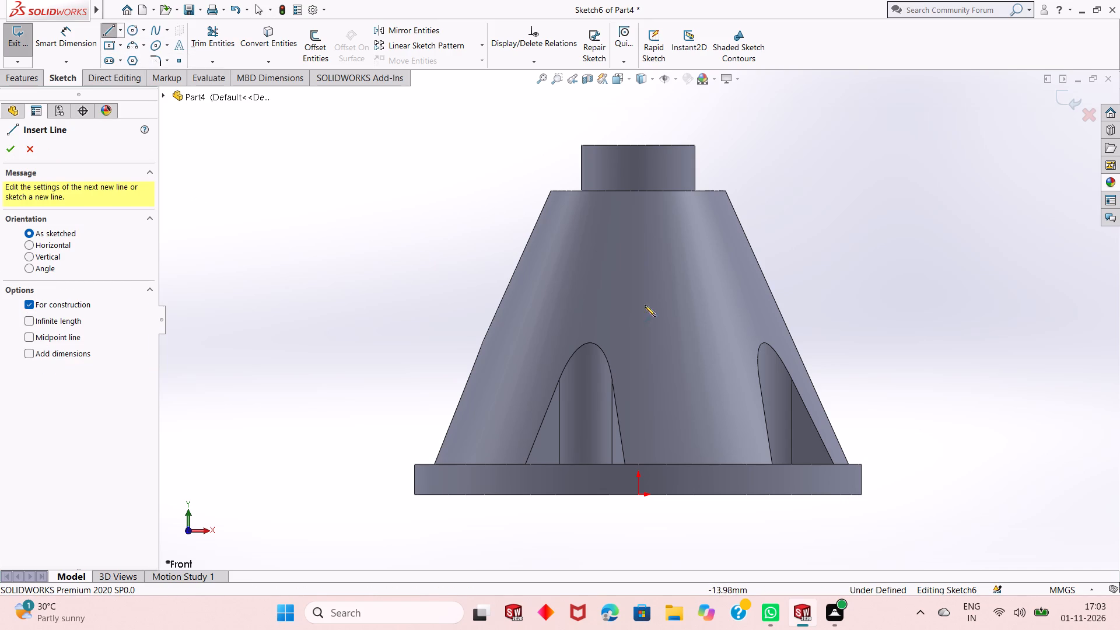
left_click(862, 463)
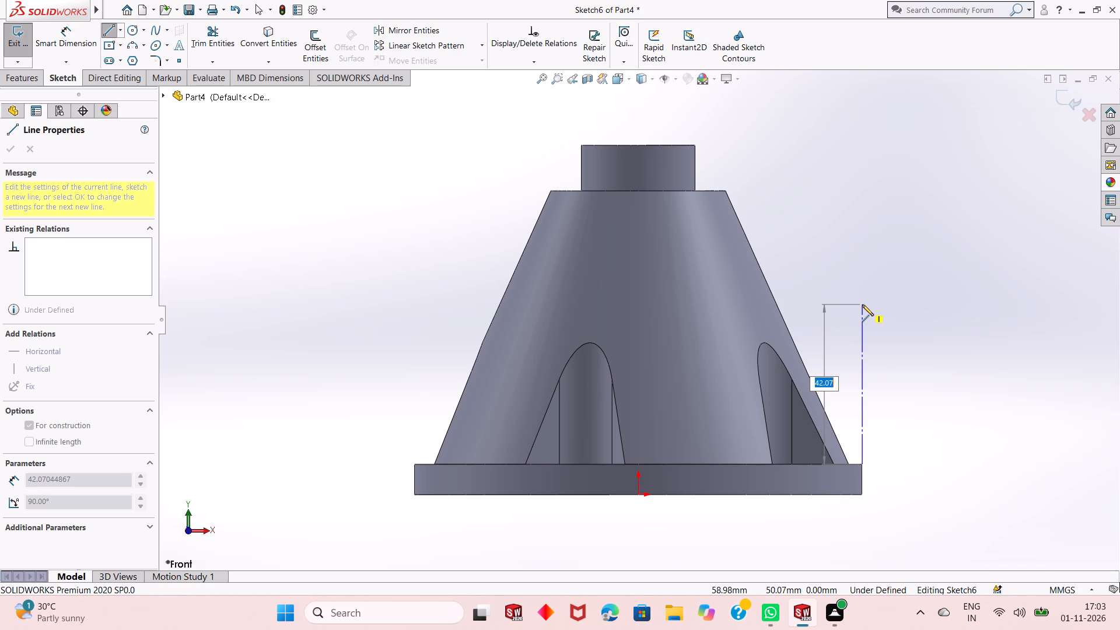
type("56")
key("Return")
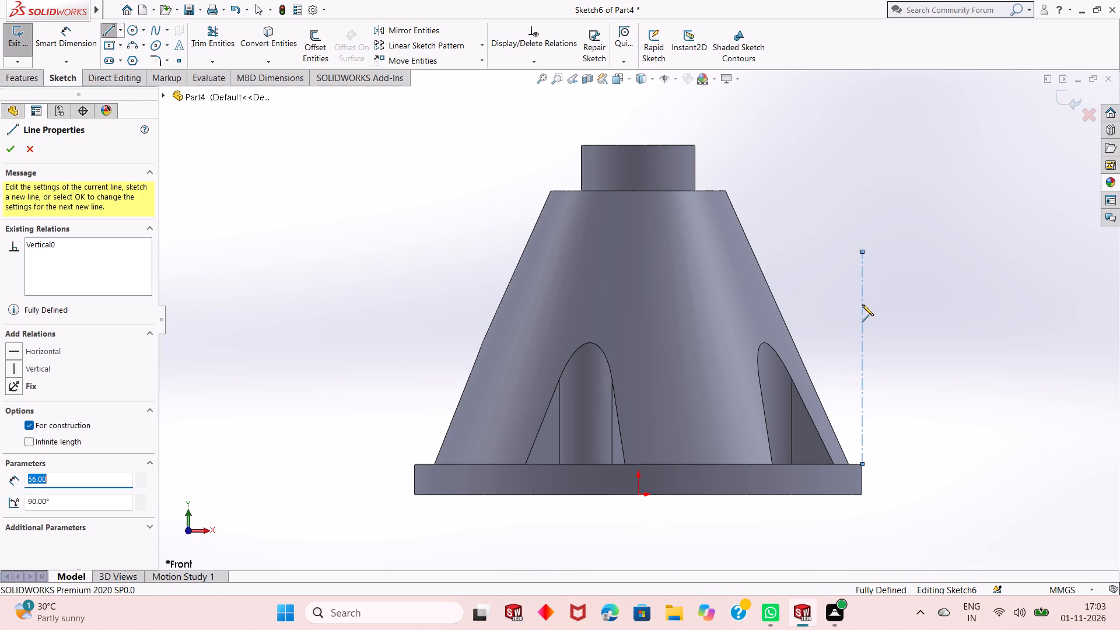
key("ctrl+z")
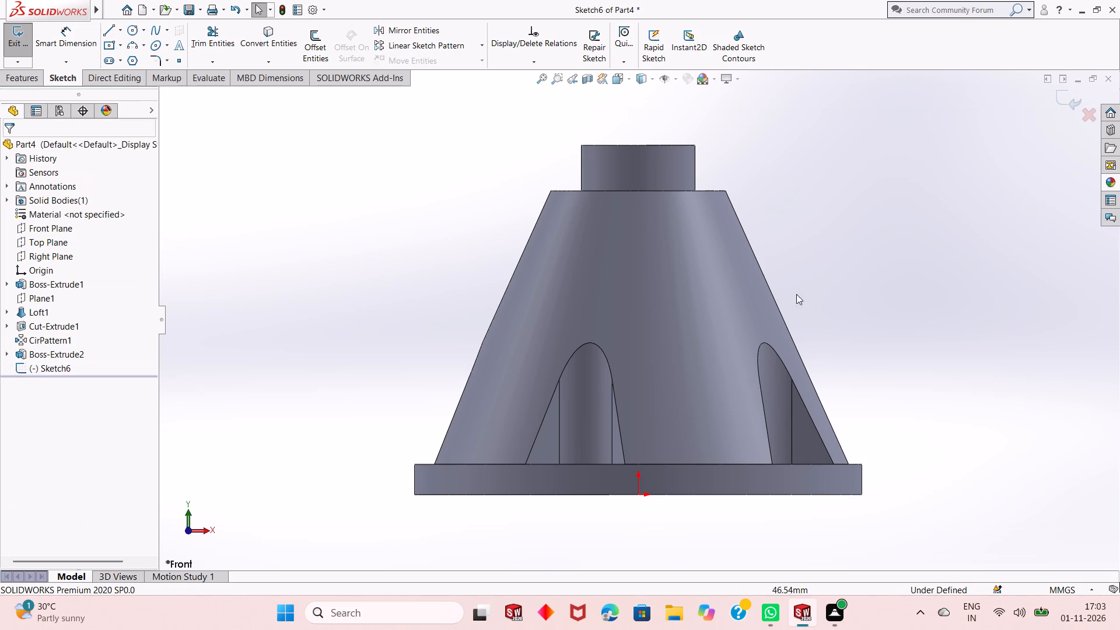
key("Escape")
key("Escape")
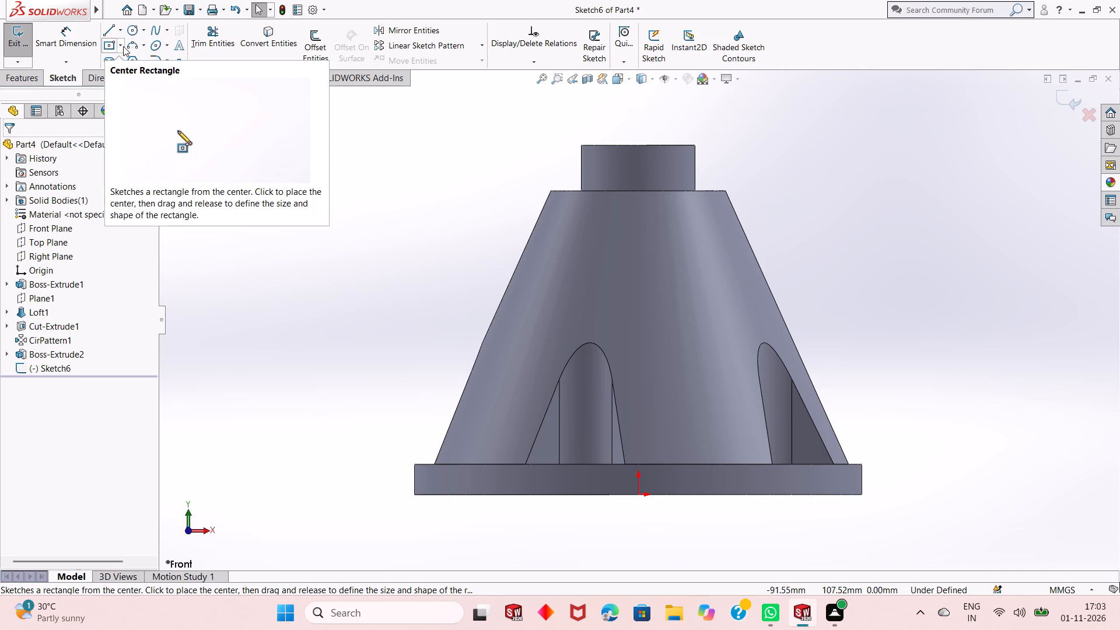
Draw a 56 mm vertical construction centerline upward from the base disc's lower outer corner.
left_click(124, 30)
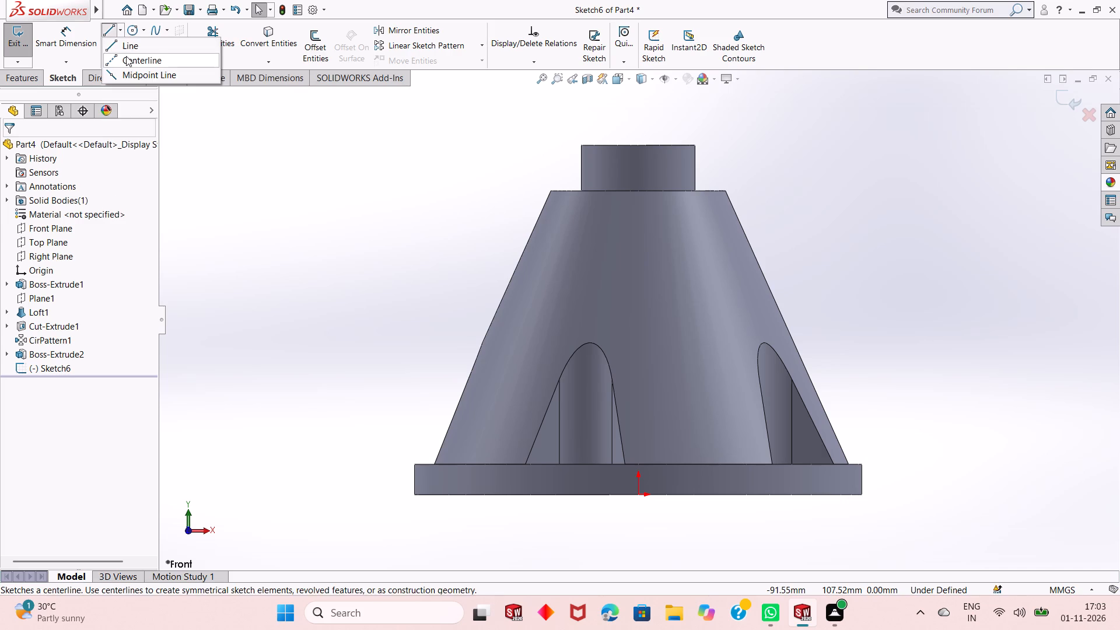
left_click(126, 57)
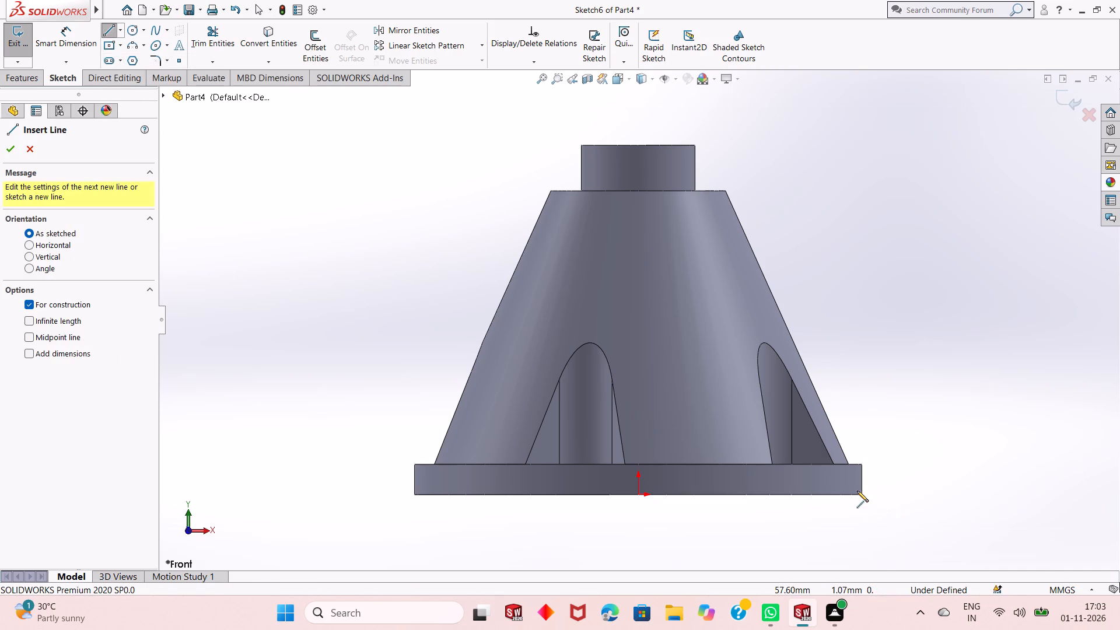
left_click(863, 498)
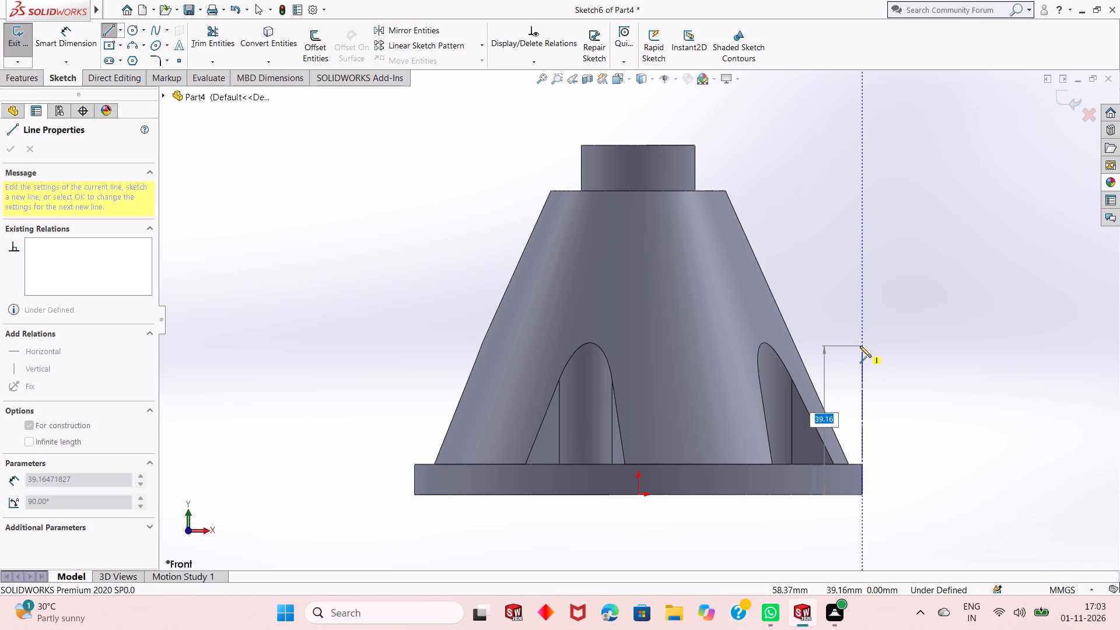
type("56")
key("Return")
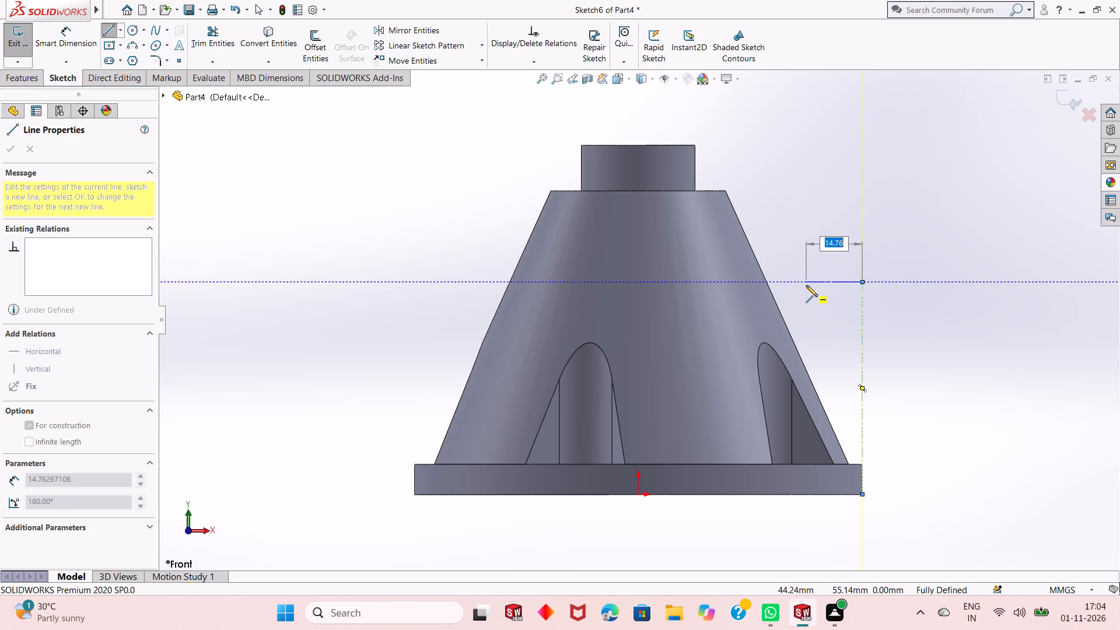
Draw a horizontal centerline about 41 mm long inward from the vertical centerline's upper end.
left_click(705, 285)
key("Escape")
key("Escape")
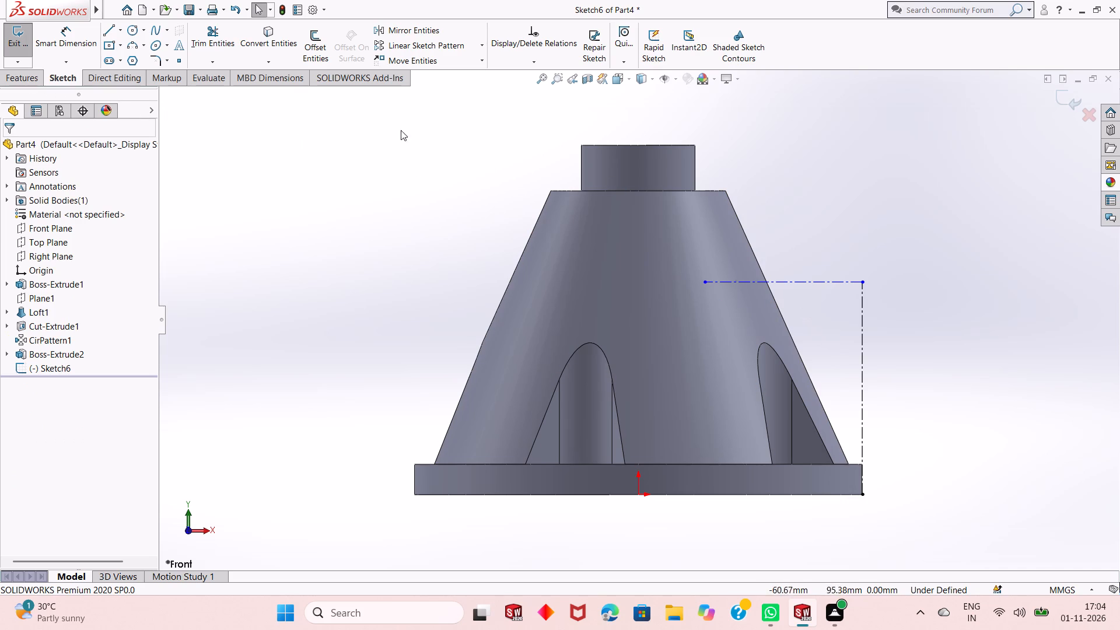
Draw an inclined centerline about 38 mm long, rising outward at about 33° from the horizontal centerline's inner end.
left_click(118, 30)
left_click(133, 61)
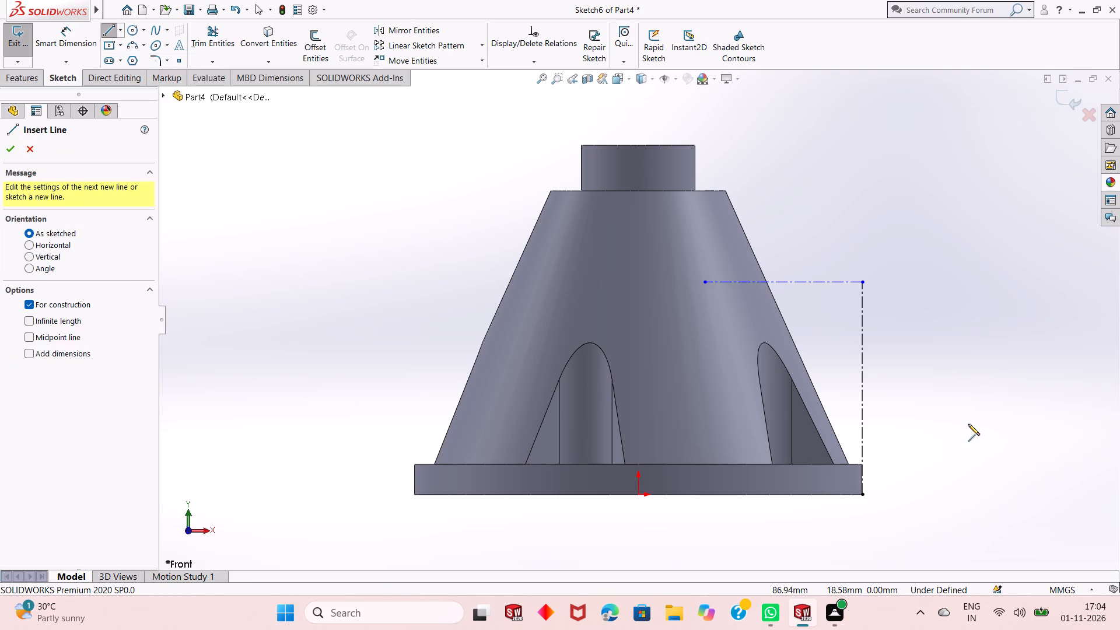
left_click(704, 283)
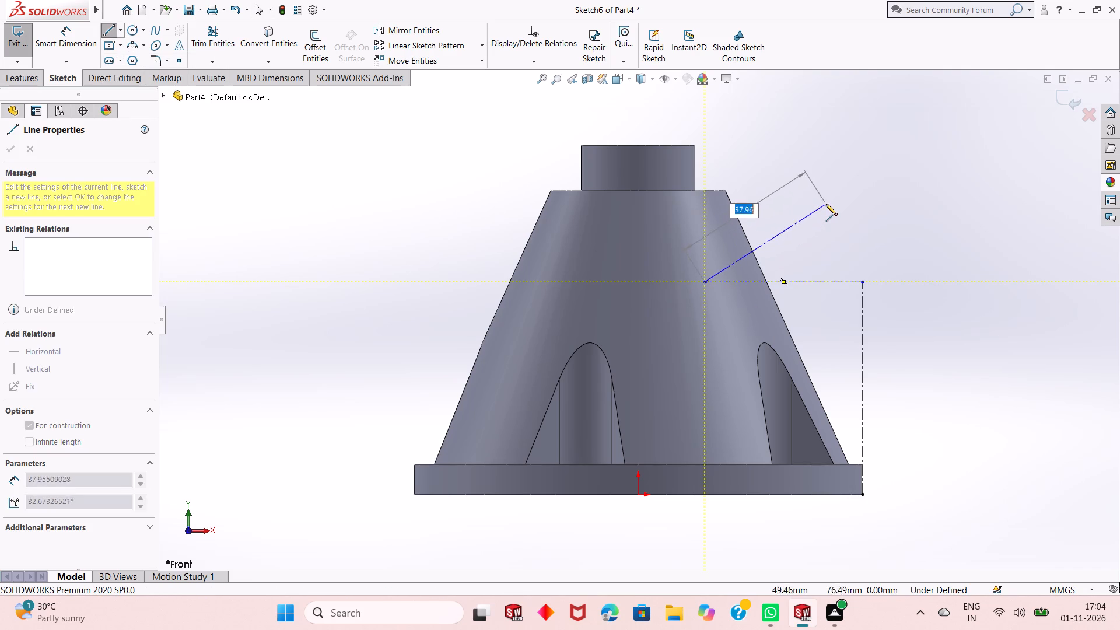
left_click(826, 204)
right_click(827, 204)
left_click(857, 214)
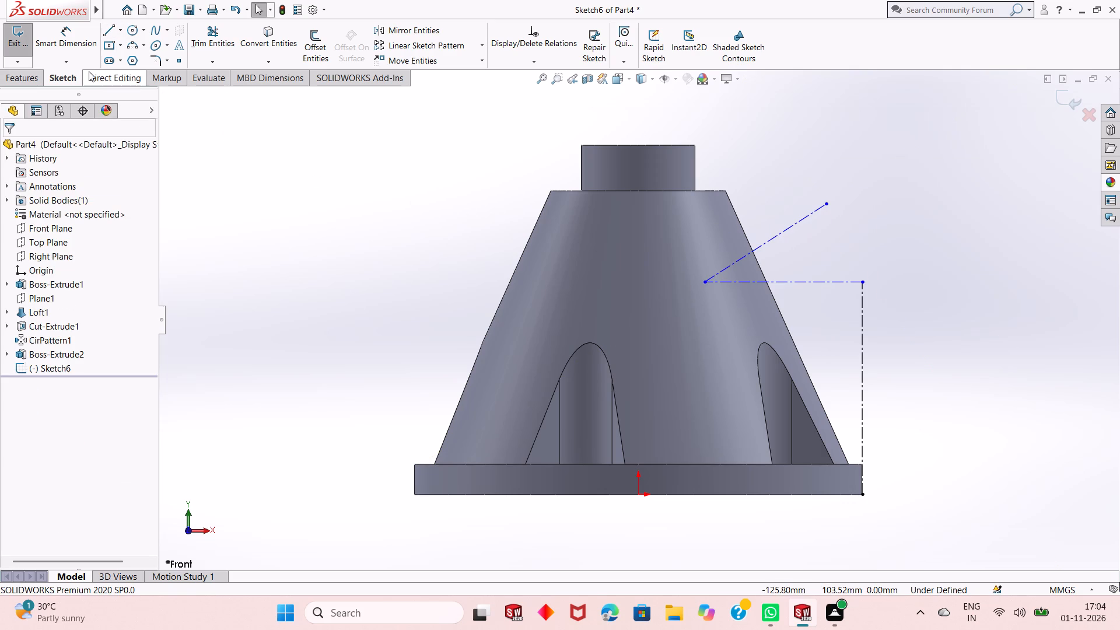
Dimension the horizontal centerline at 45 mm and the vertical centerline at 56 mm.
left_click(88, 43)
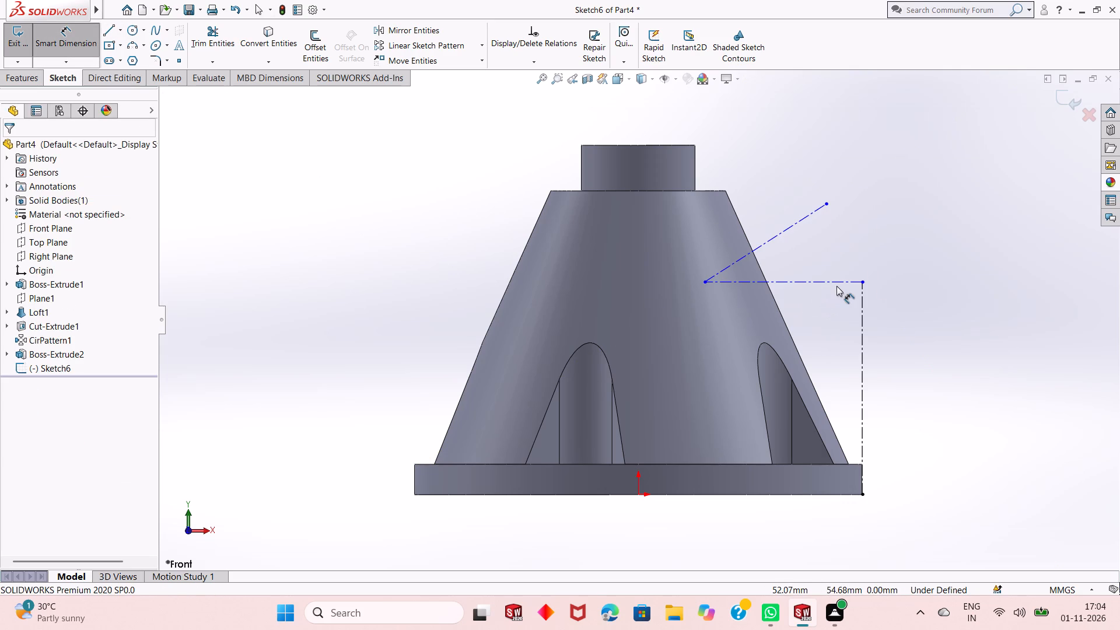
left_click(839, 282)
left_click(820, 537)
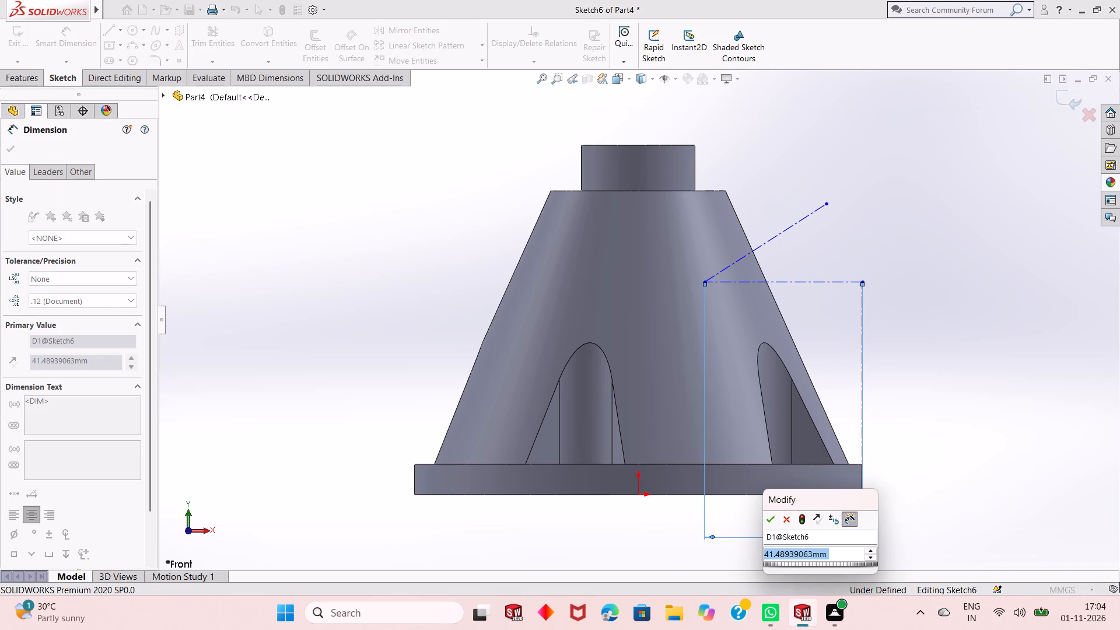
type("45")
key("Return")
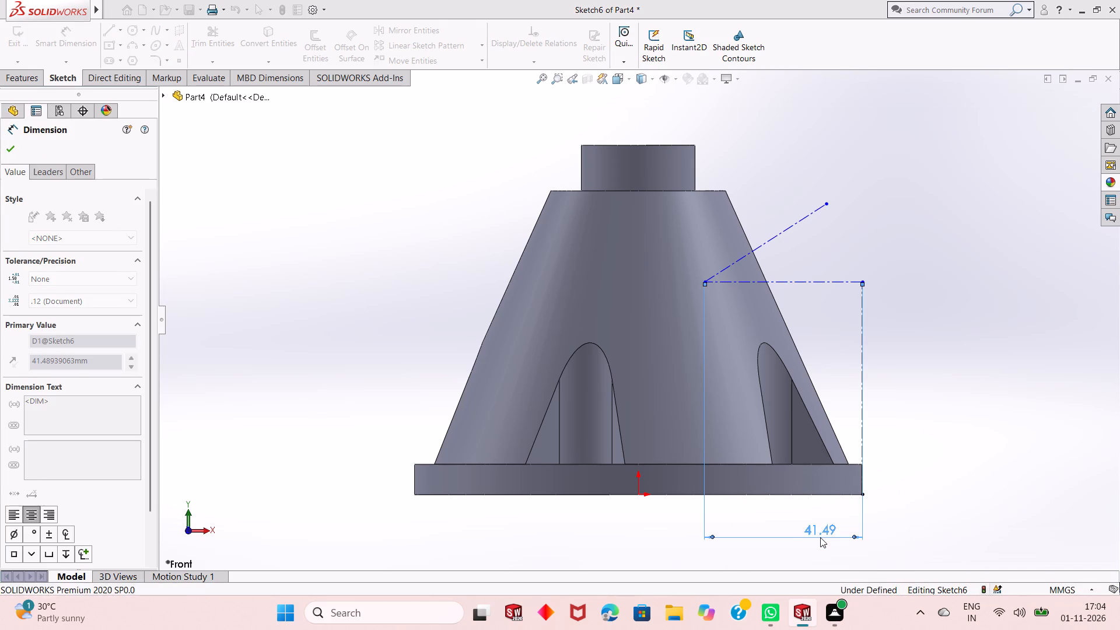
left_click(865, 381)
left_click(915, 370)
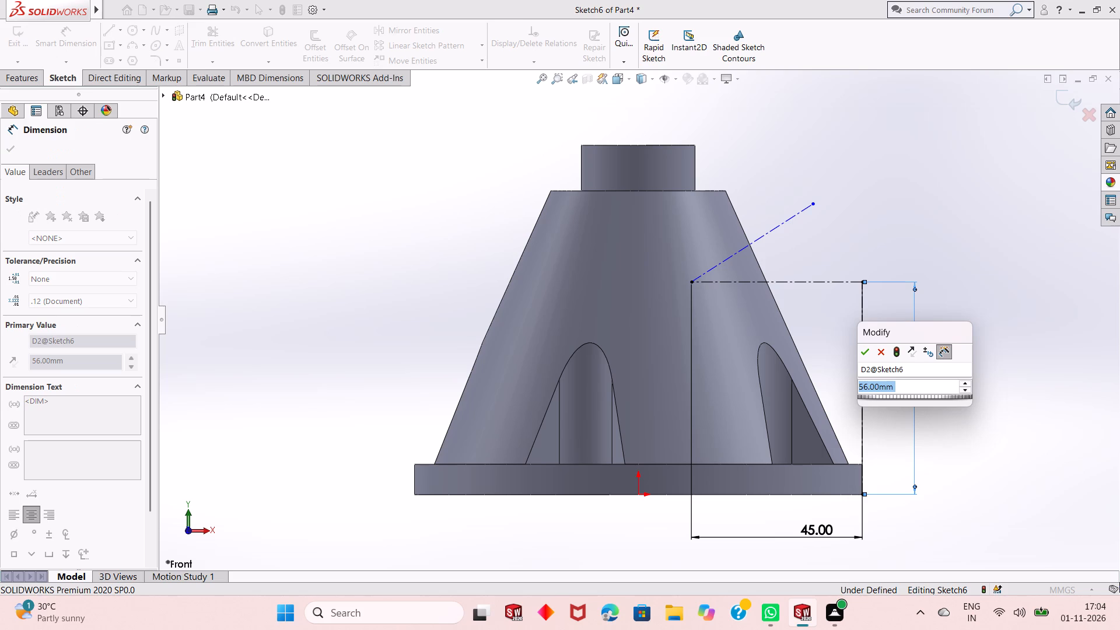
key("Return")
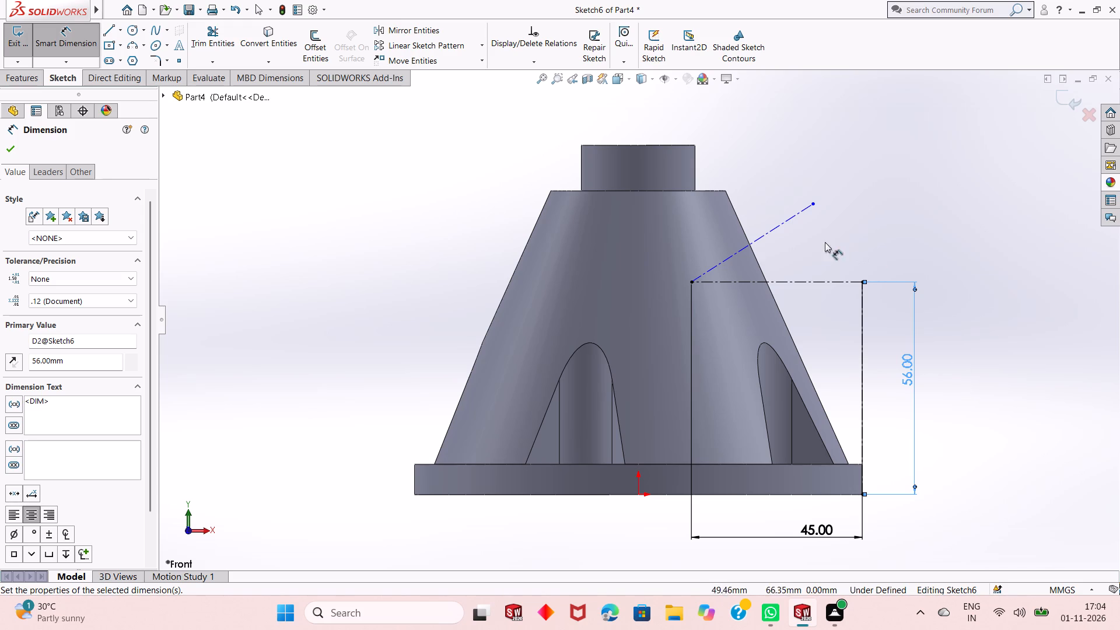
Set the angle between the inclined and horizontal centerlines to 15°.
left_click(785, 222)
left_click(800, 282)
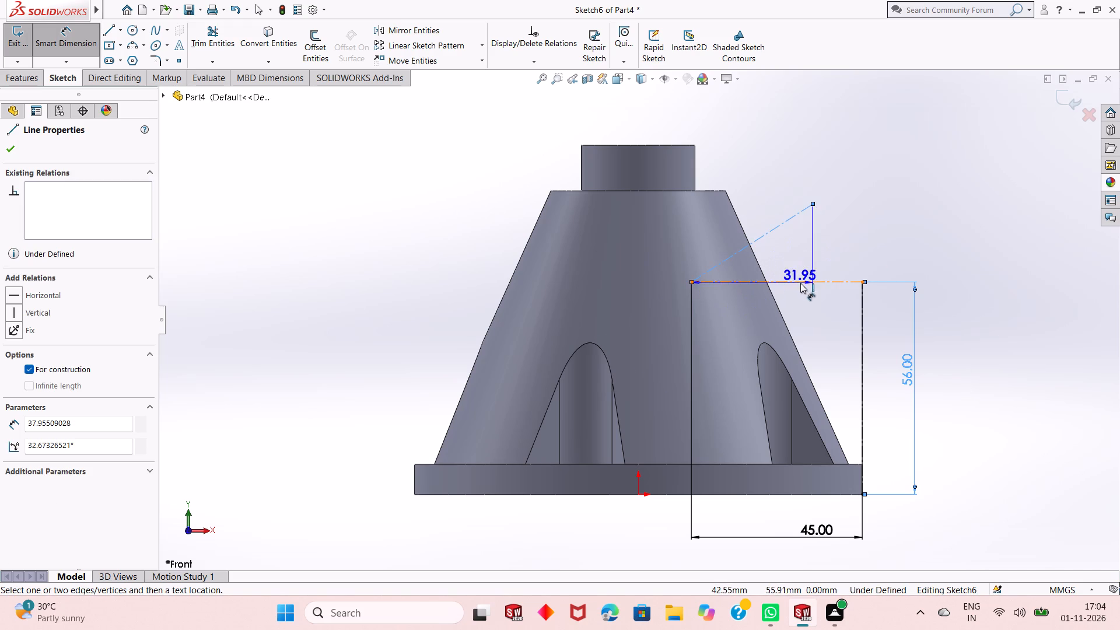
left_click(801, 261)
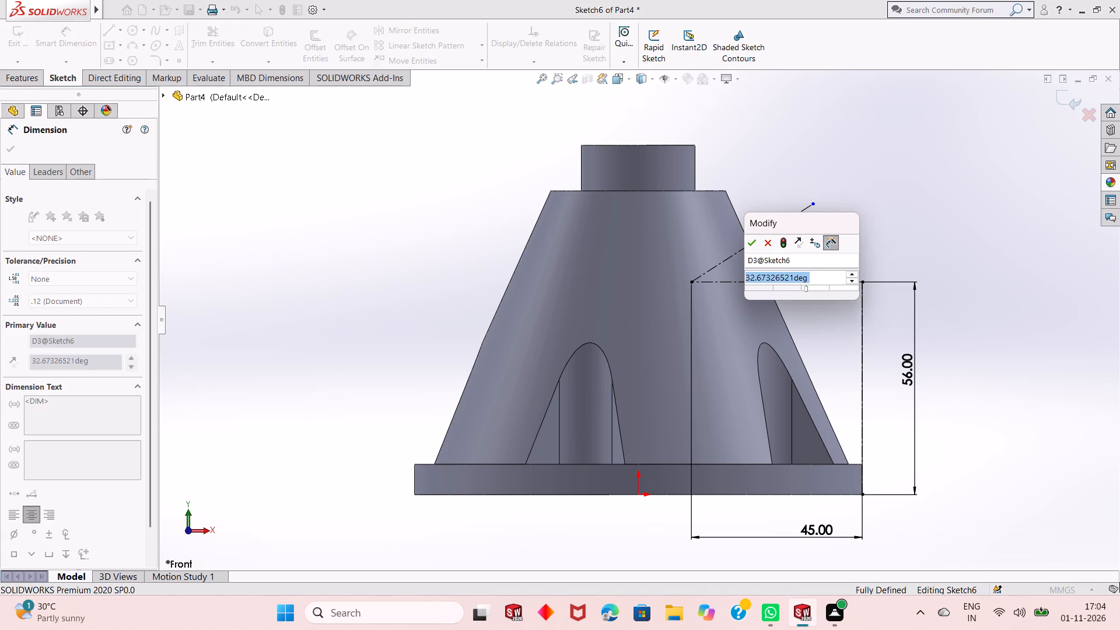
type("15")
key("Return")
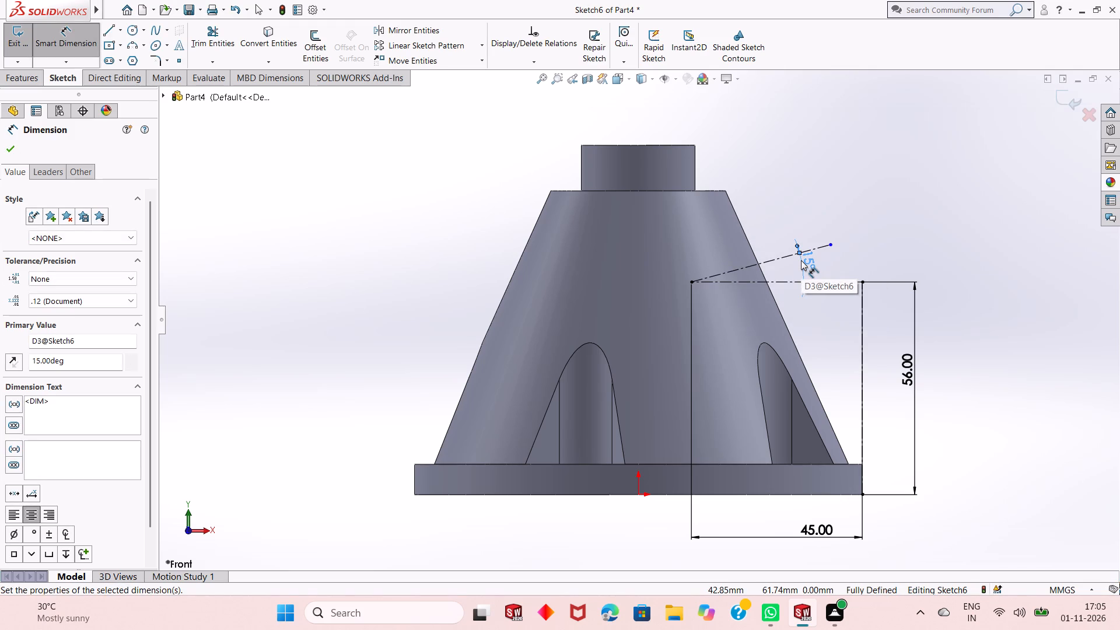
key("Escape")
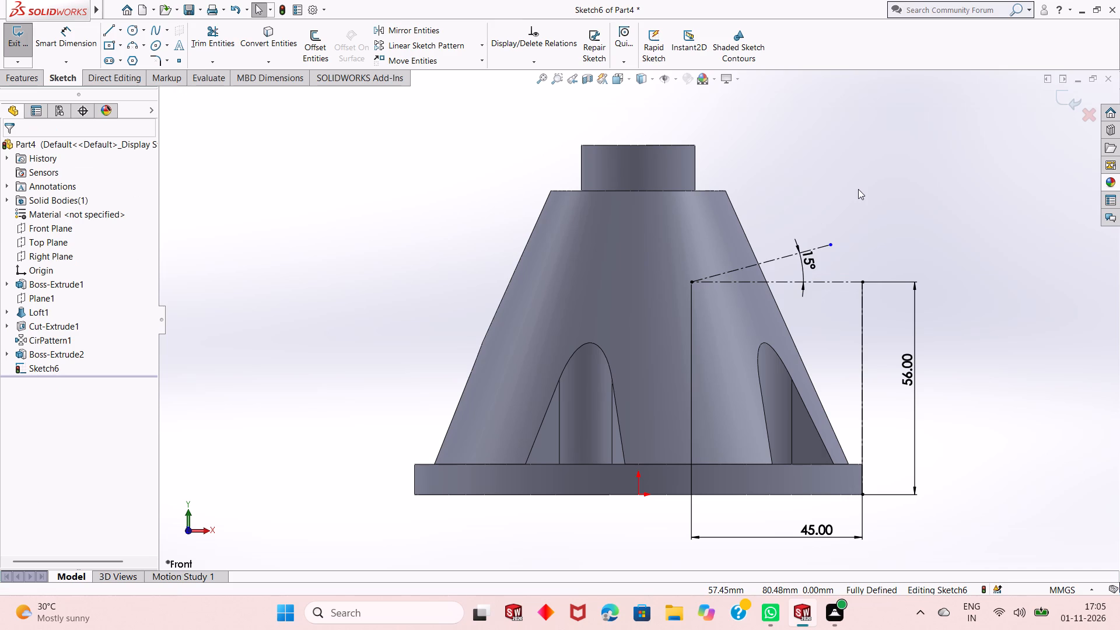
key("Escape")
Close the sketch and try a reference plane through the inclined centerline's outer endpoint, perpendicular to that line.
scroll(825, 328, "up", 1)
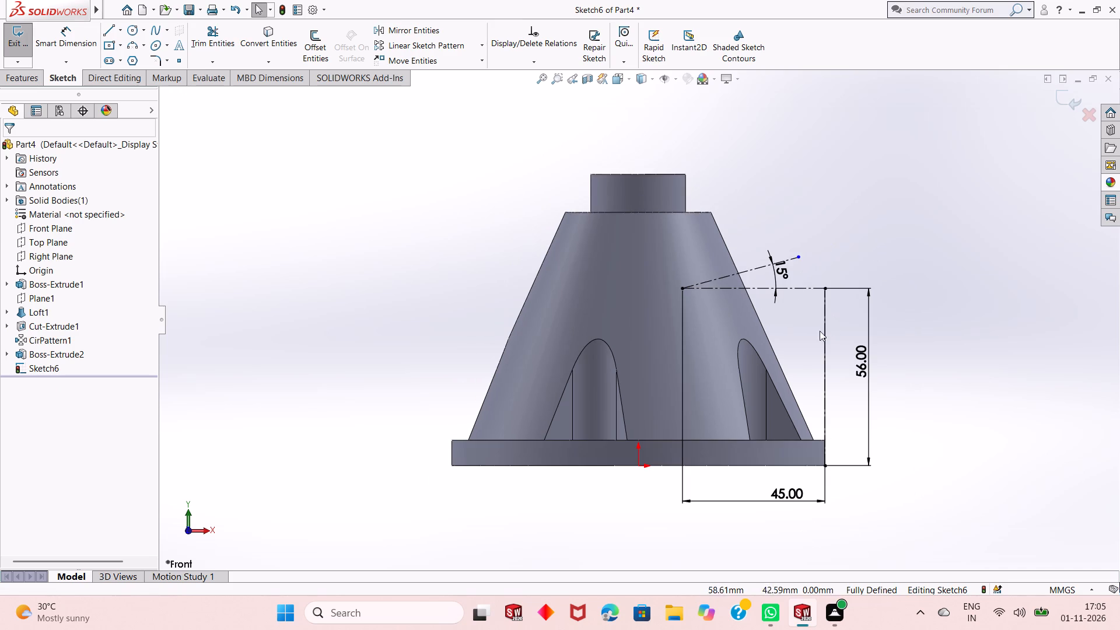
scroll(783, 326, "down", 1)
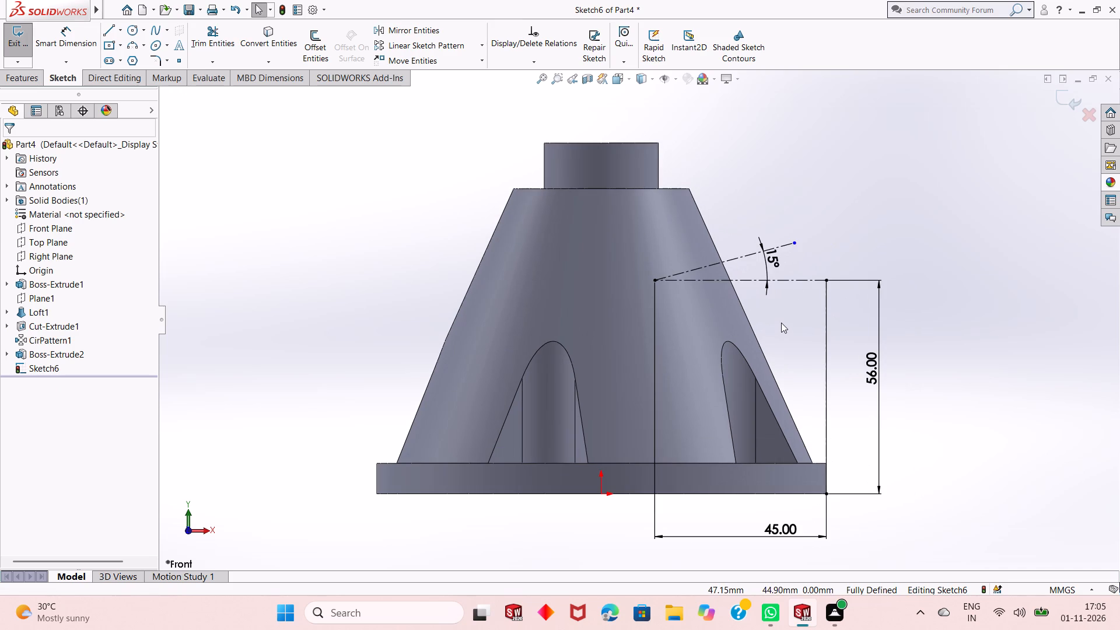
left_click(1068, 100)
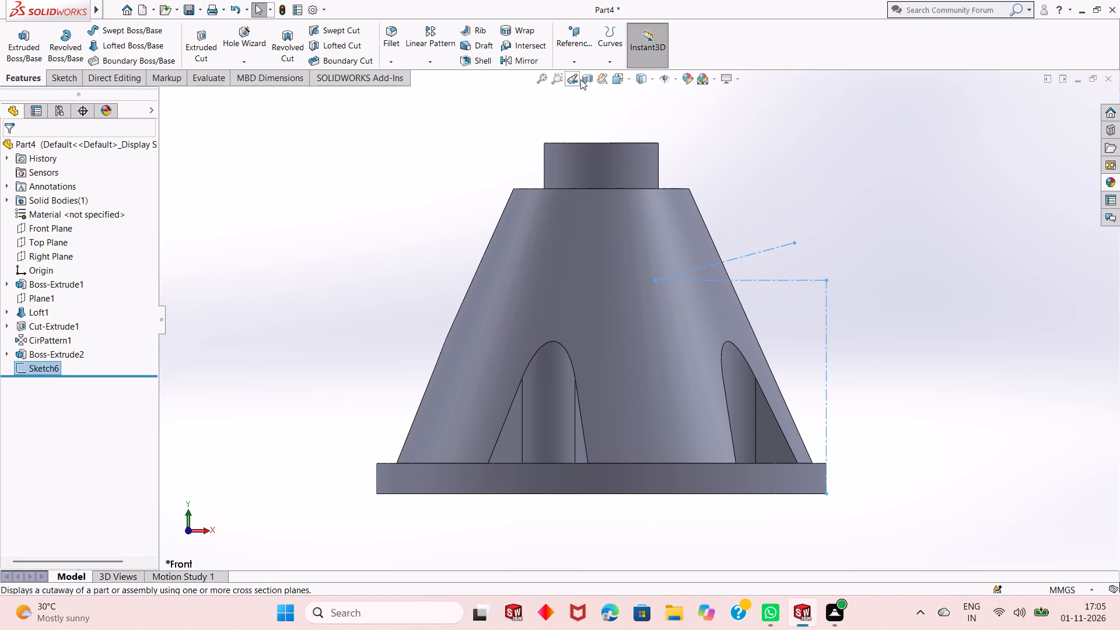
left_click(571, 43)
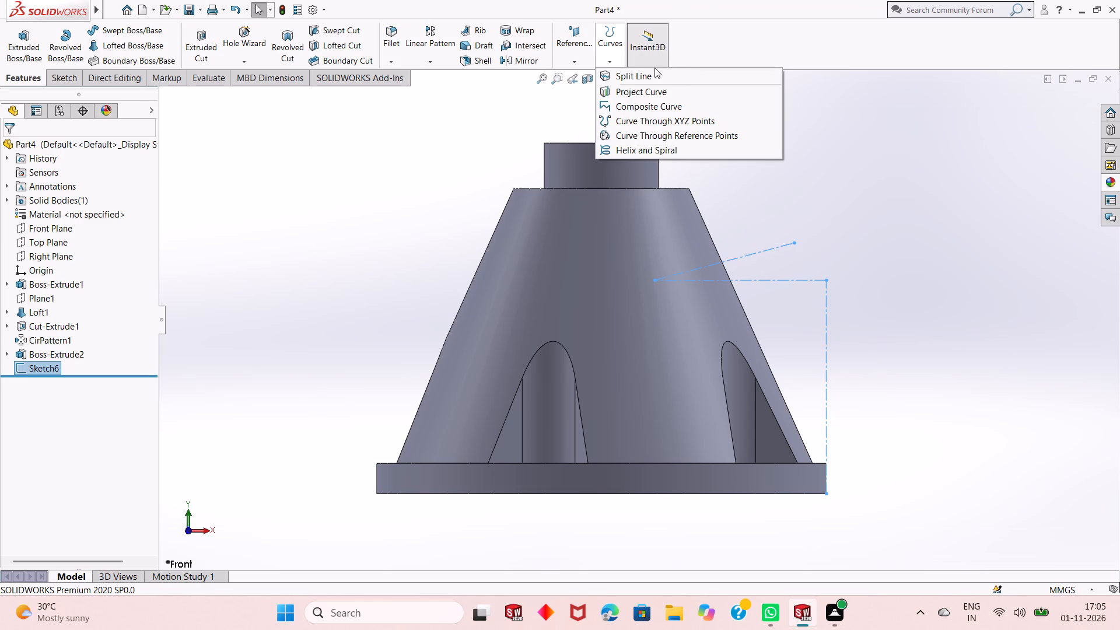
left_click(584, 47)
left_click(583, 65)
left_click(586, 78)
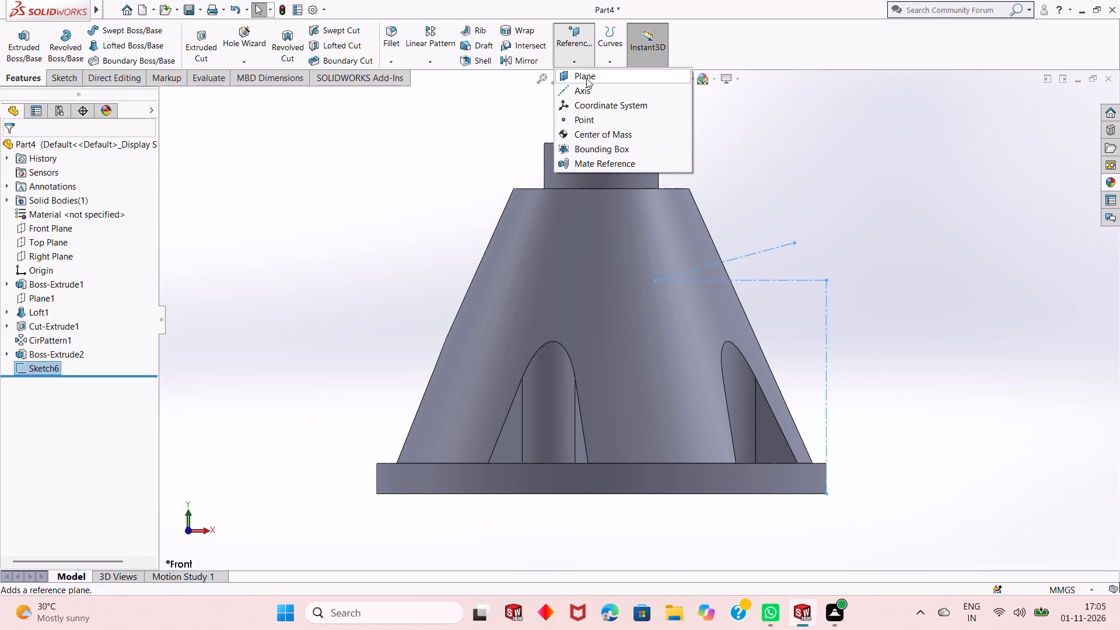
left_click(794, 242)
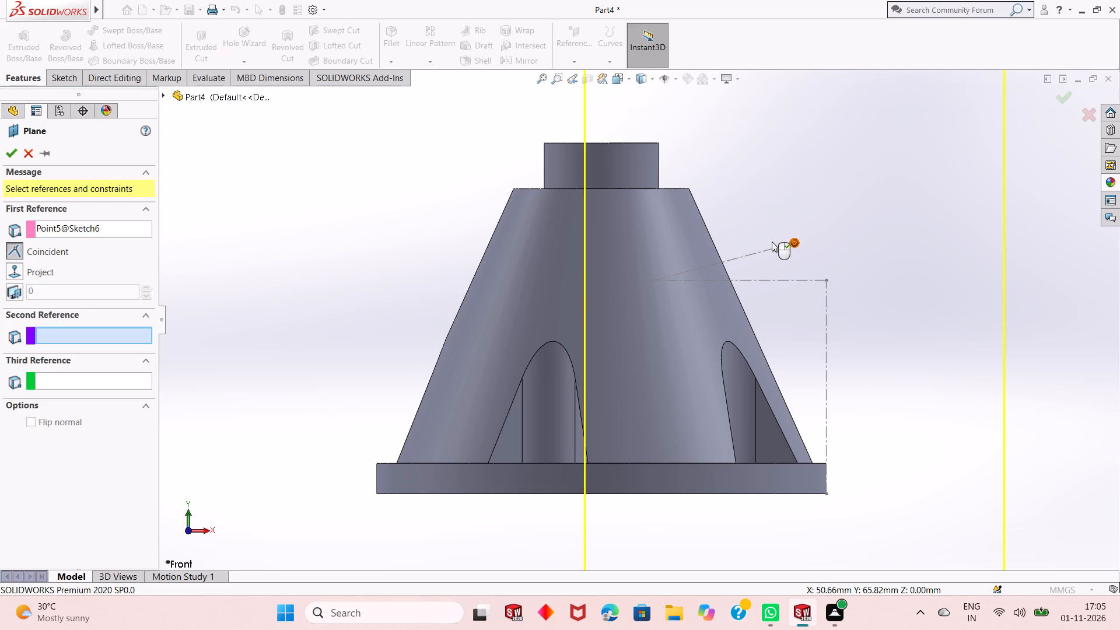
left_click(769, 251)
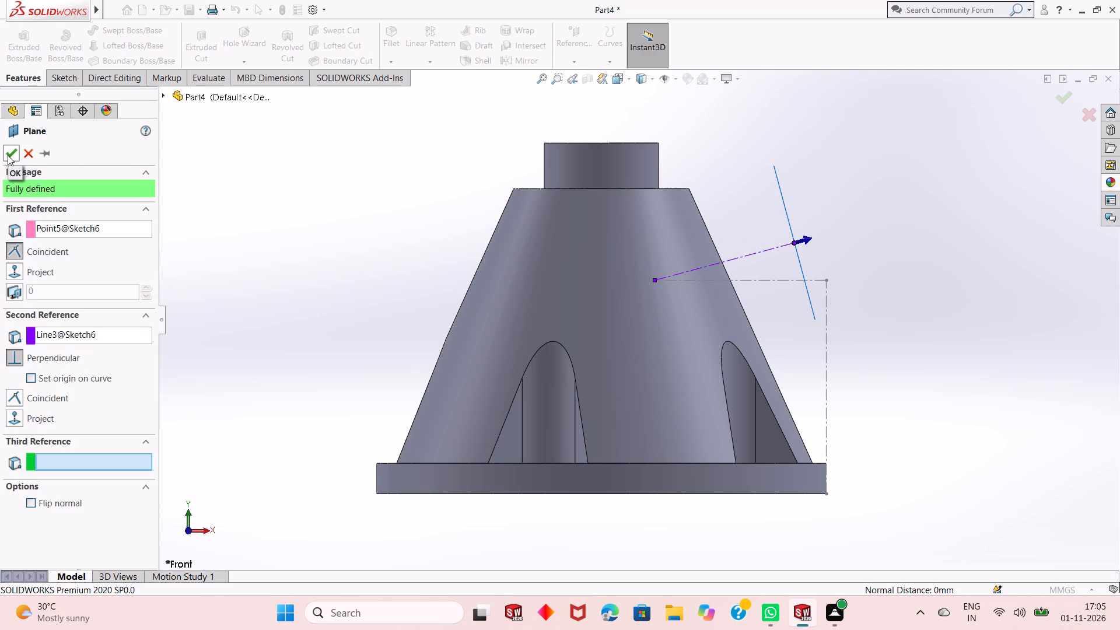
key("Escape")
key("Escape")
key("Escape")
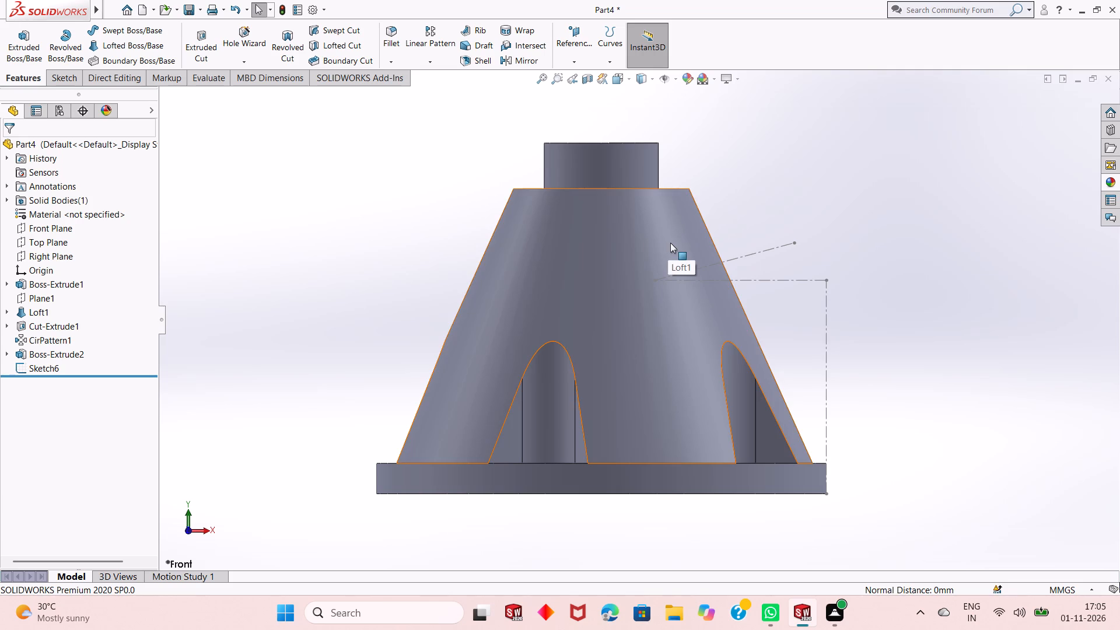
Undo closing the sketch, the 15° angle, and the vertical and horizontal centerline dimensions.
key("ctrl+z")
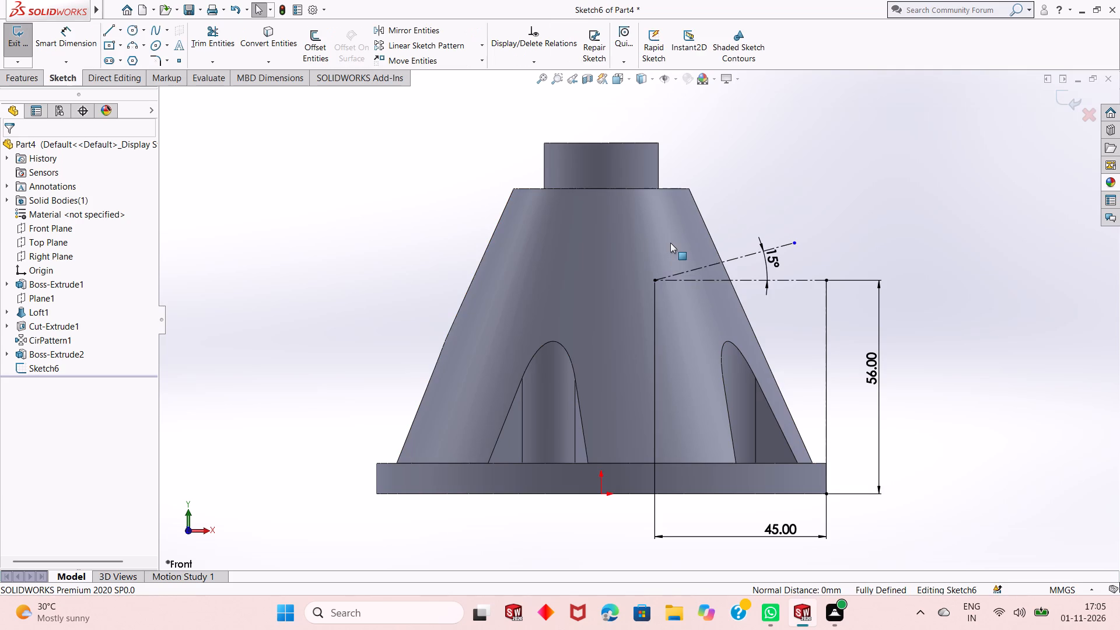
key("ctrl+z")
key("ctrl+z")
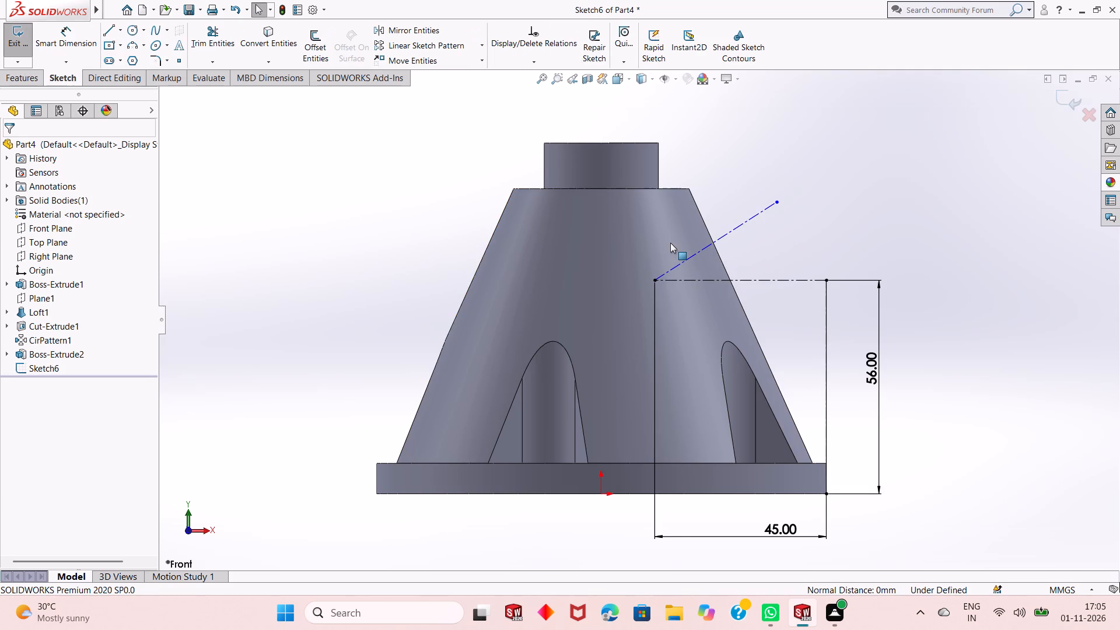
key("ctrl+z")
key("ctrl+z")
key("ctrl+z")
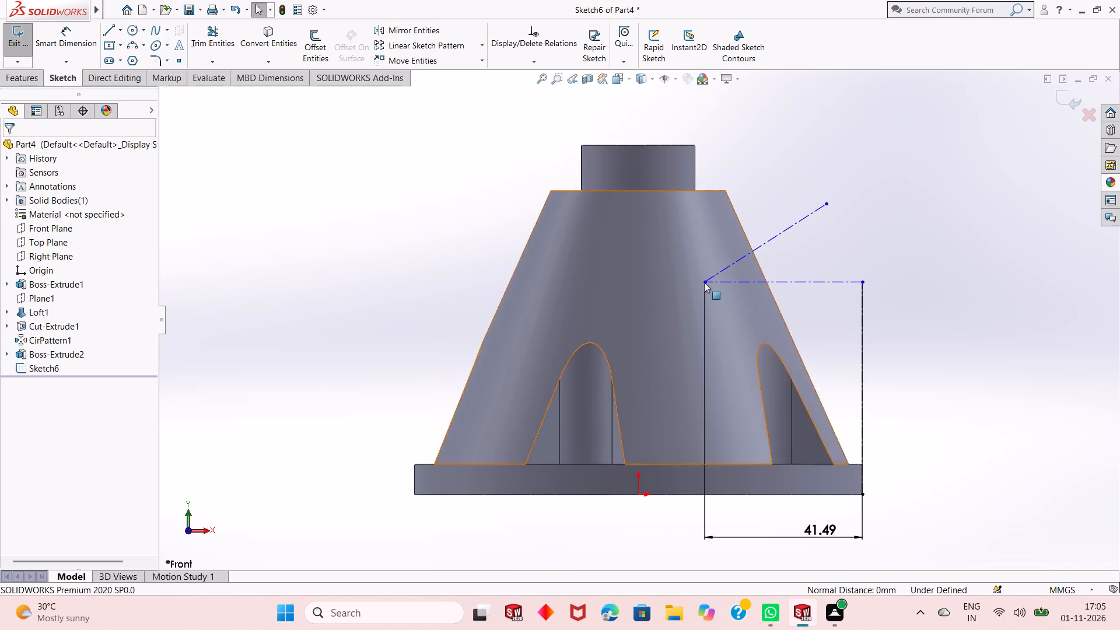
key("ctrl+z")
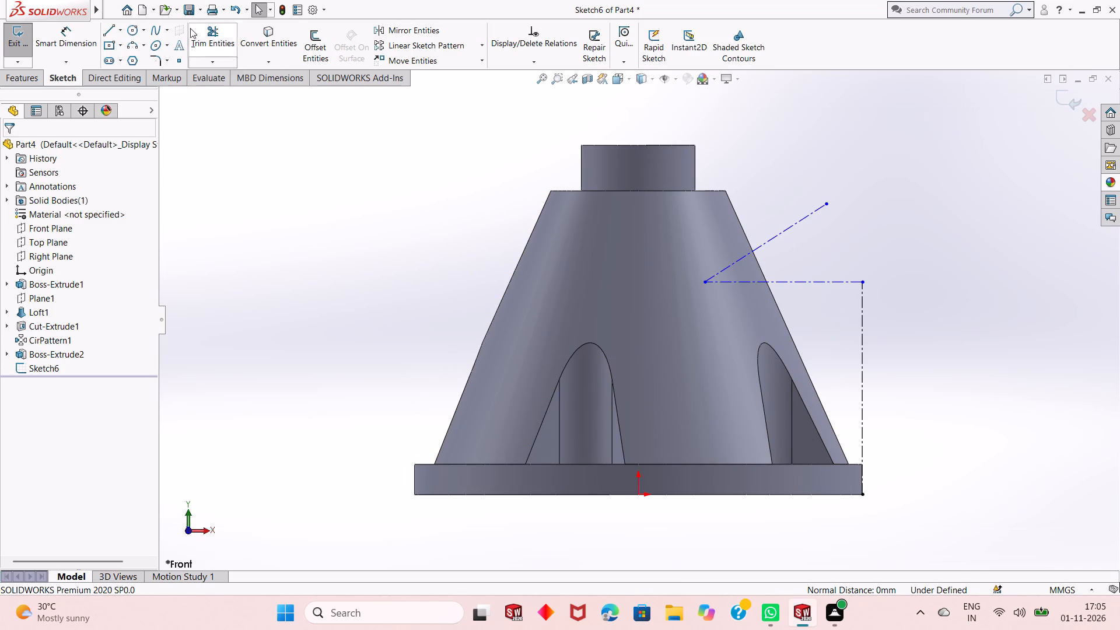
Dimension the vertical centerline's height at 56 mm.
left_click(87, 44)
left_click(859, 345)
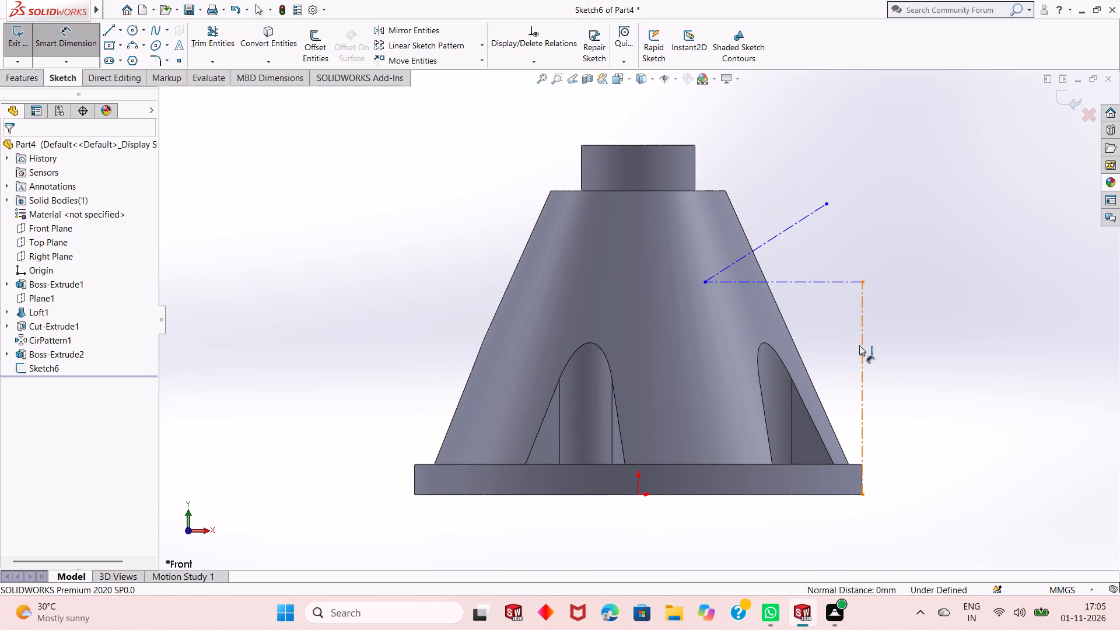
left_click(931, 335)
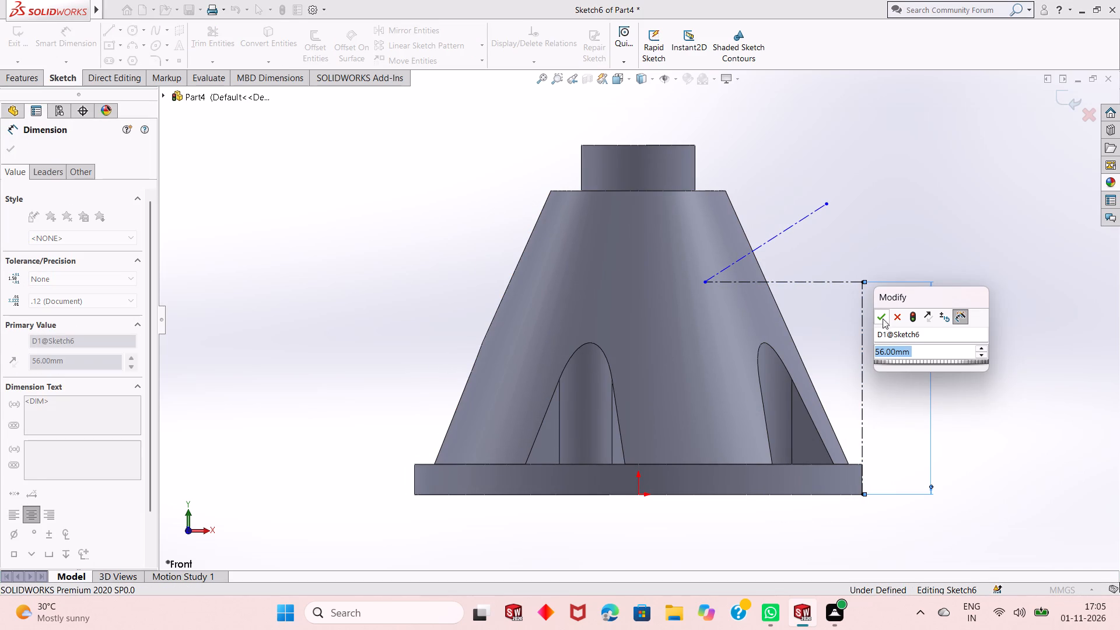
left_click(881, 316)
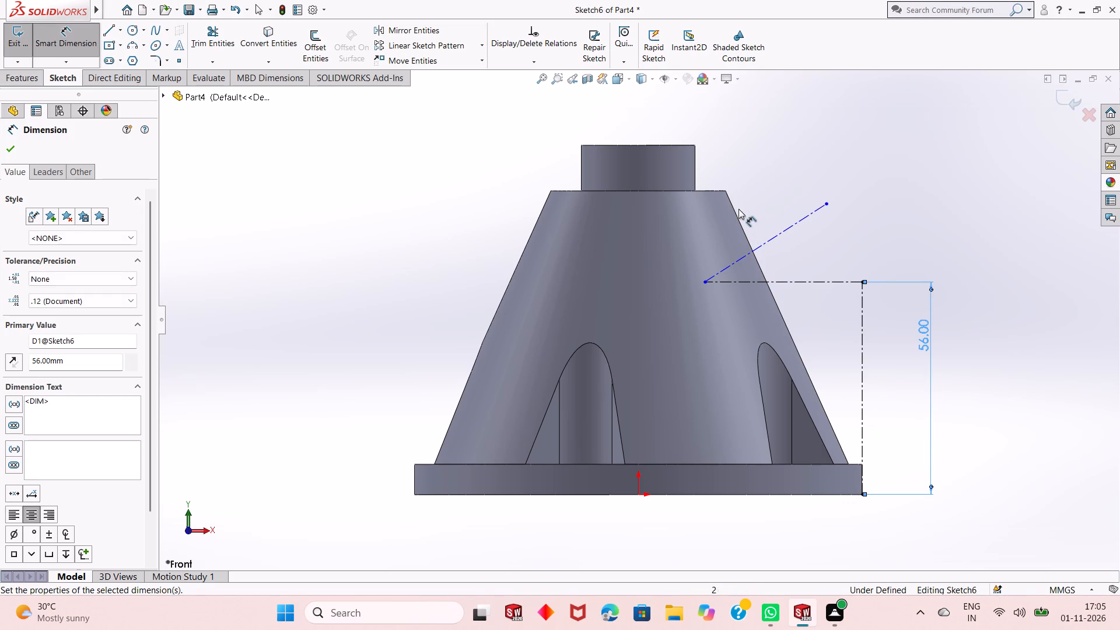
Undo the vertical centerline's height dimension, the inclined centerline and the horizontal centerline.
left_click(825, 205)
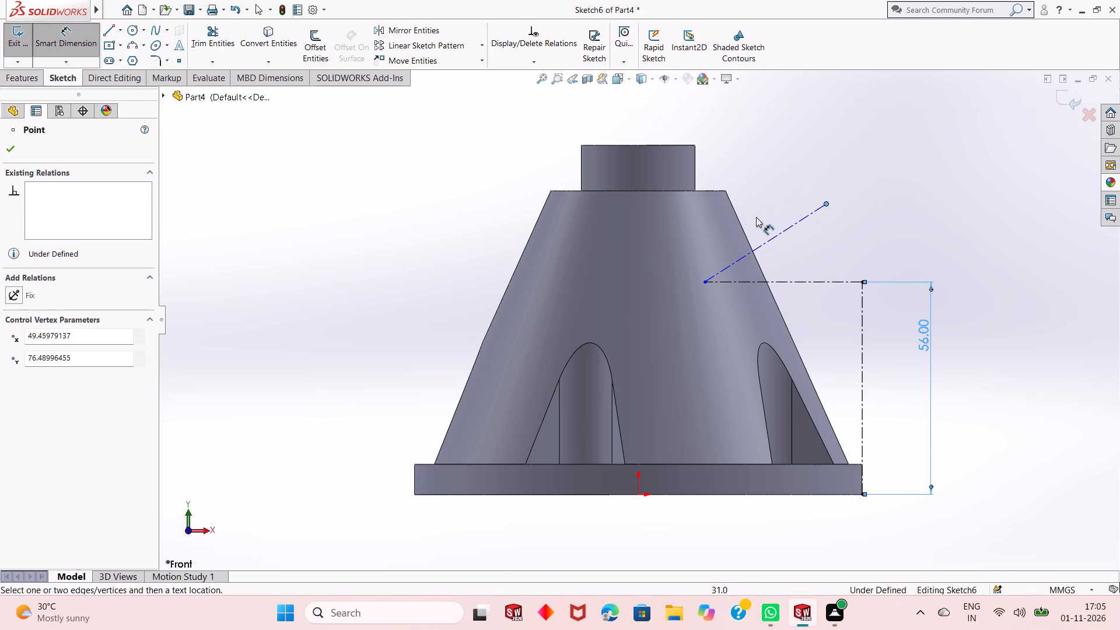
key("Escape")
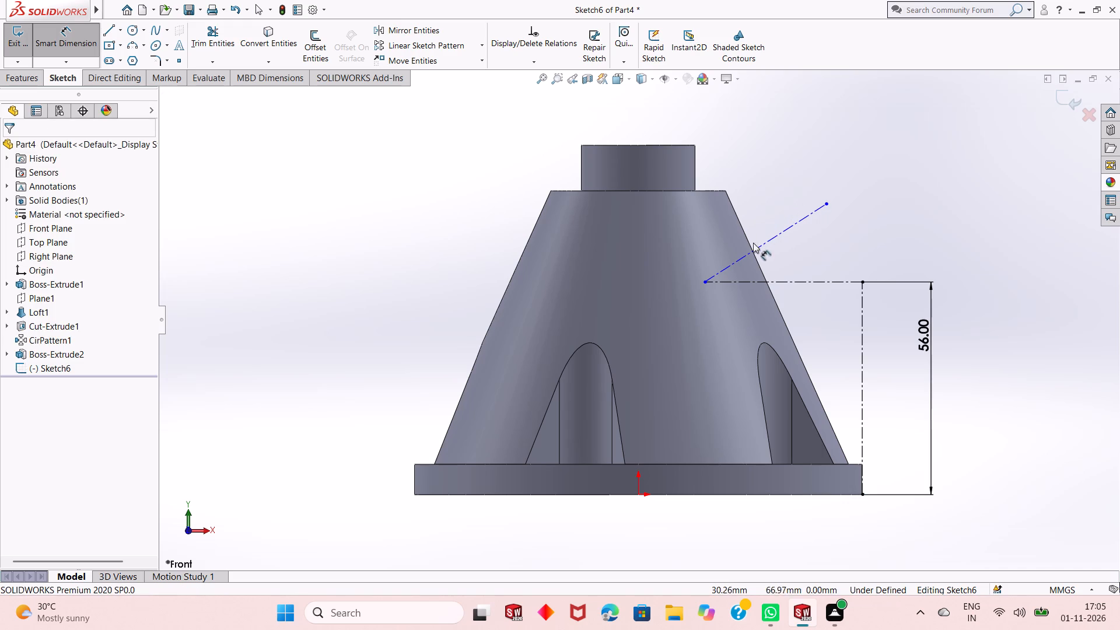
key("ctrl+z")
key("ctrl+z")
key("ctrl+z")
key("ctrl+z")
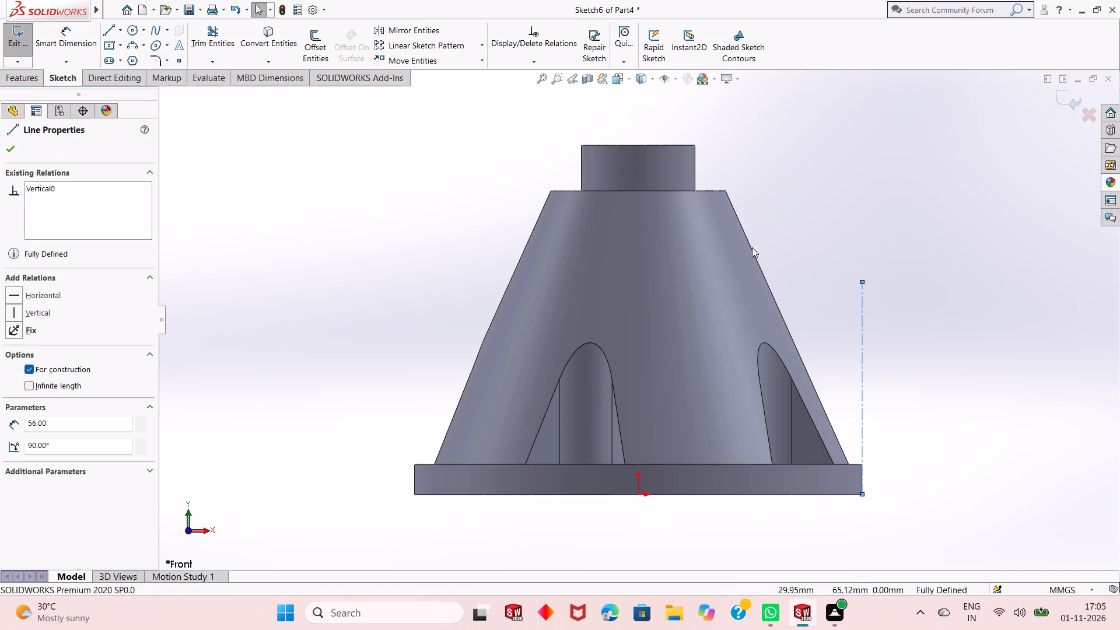
Draw a horizontal centerline about 25 mm long from the vertical centerline's top to the cone's slanted edge, continuing with a 12 mm inclined centerline outward.
key("Escape")
key("Escape")
key("Escape")
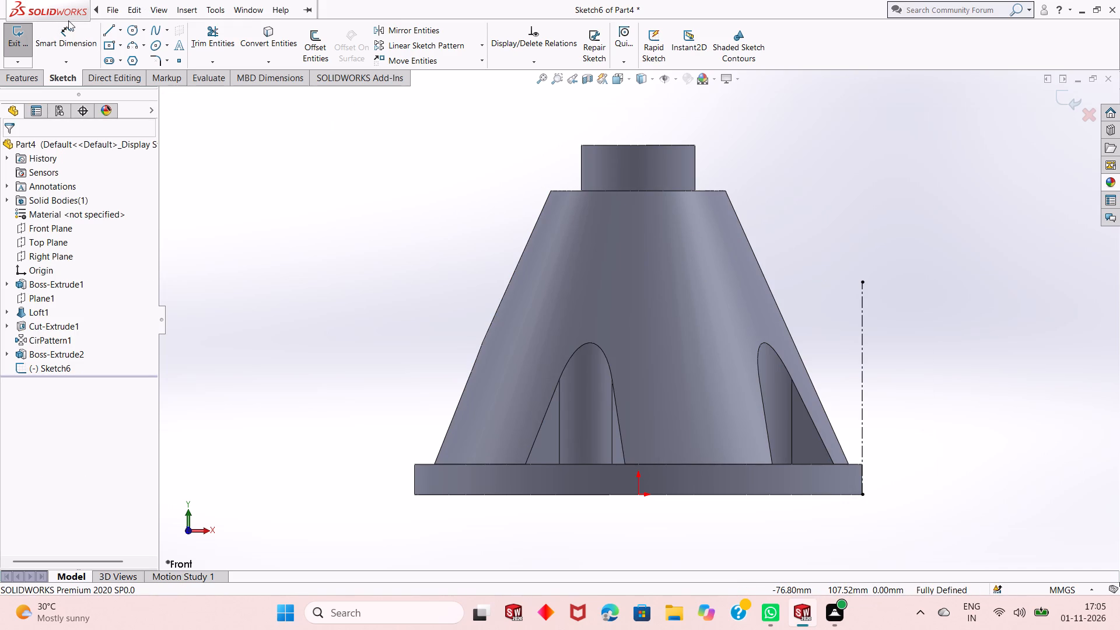
left_click(122, 32)
left_click(121, 60)
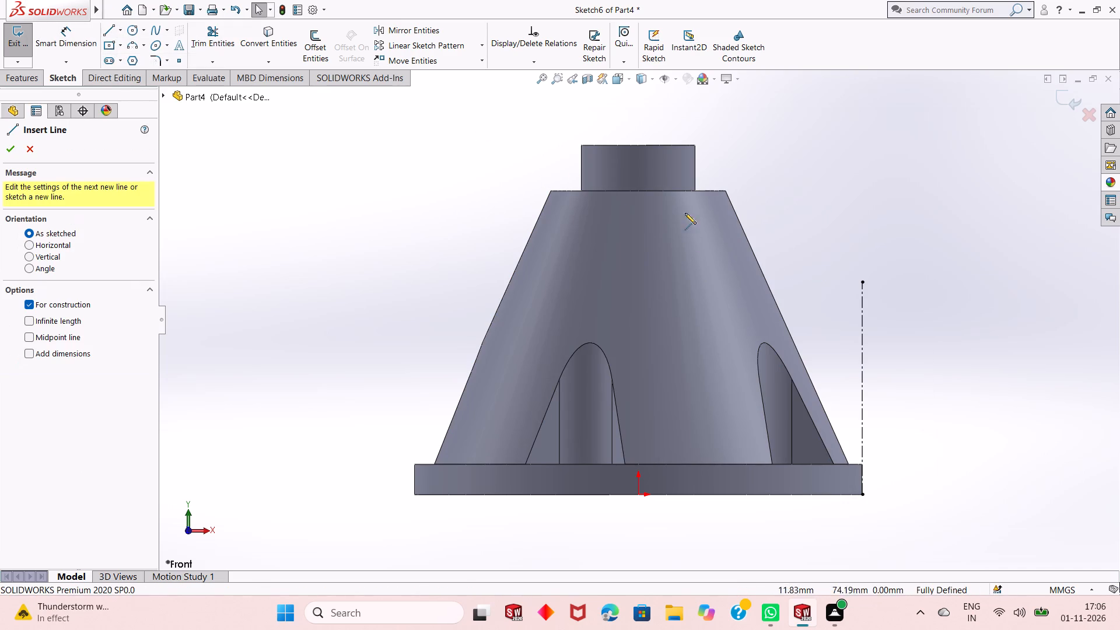
left_click(862, 282)
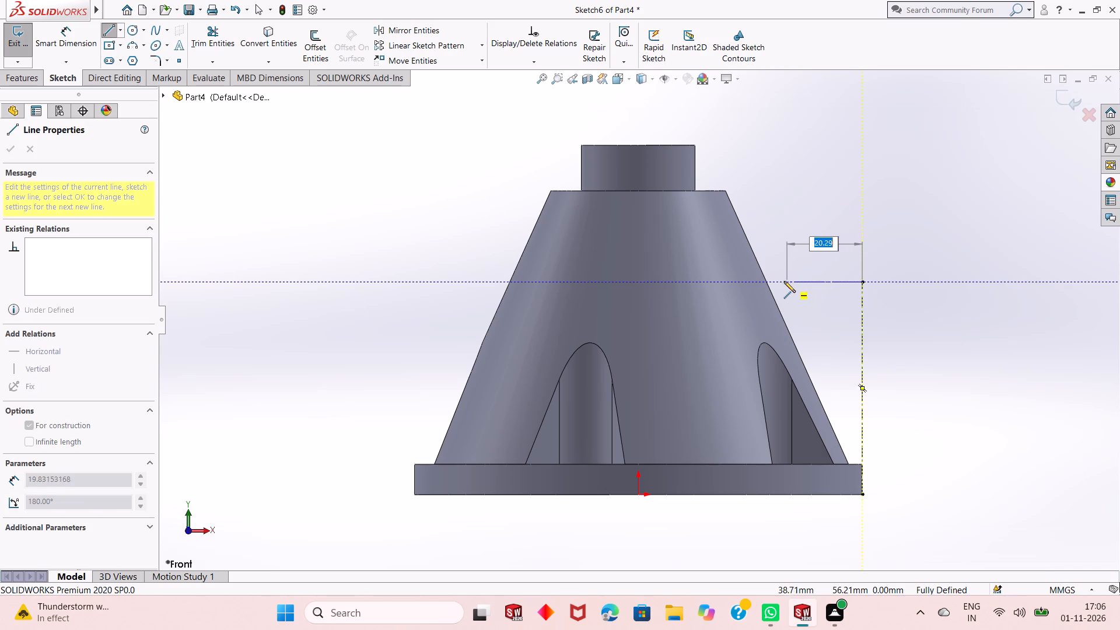
left_click(765, 281)
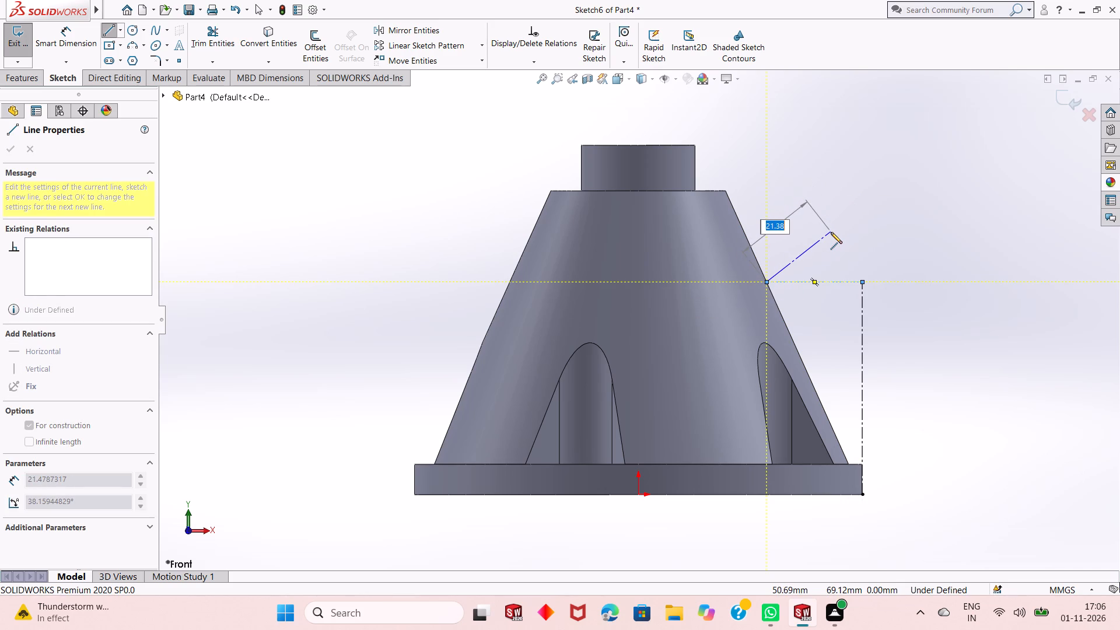
type("12")
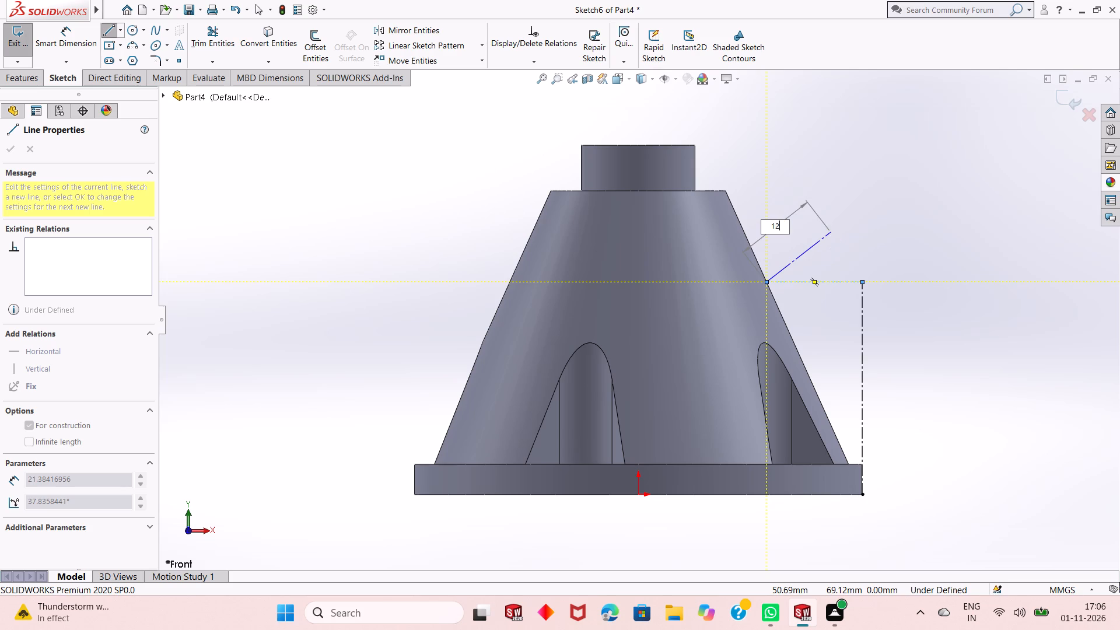
key("Return")
key("Escape")
key("Escape")
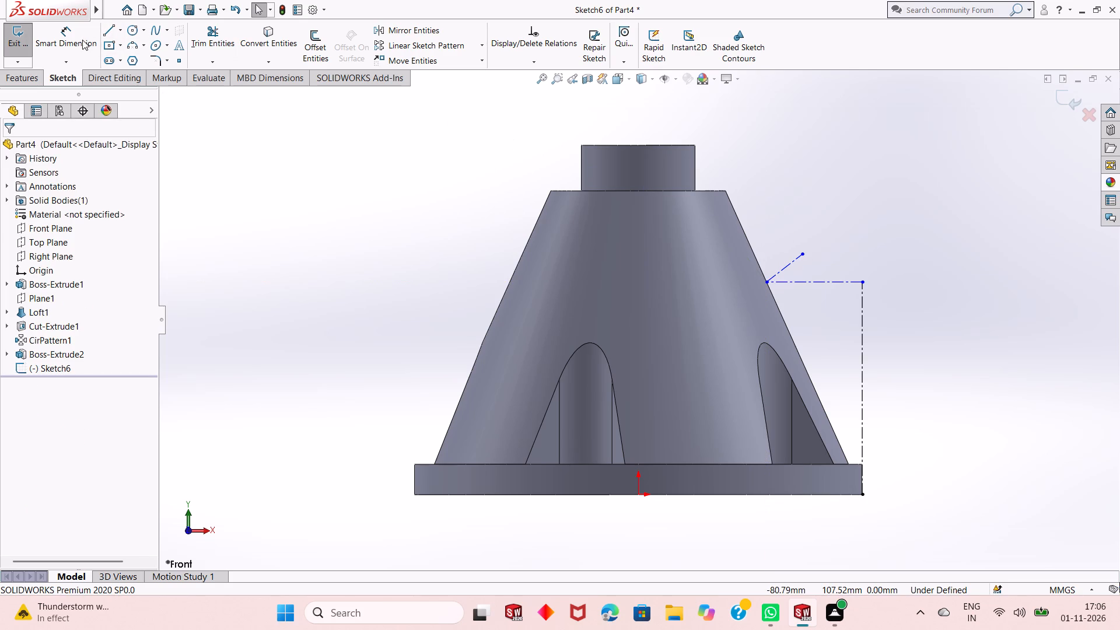
Dimension the vertical centerline at 56 mm and the inclined centerline at 12 mm.
left_click(82, 40)
left_click(862, 338)
left_click(905, 316)
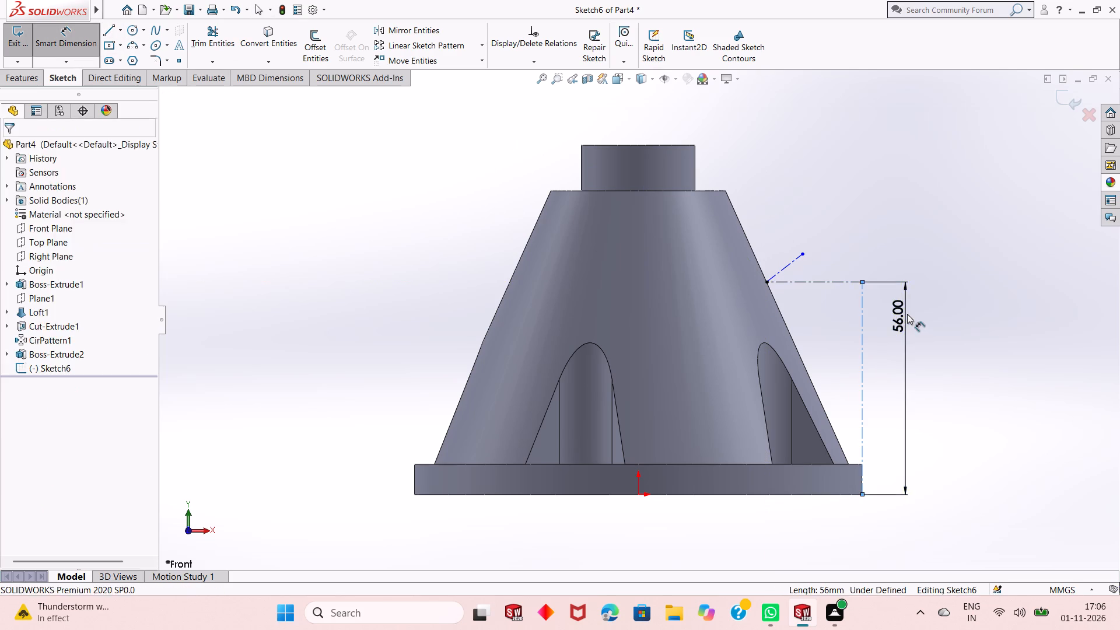
key("Return")
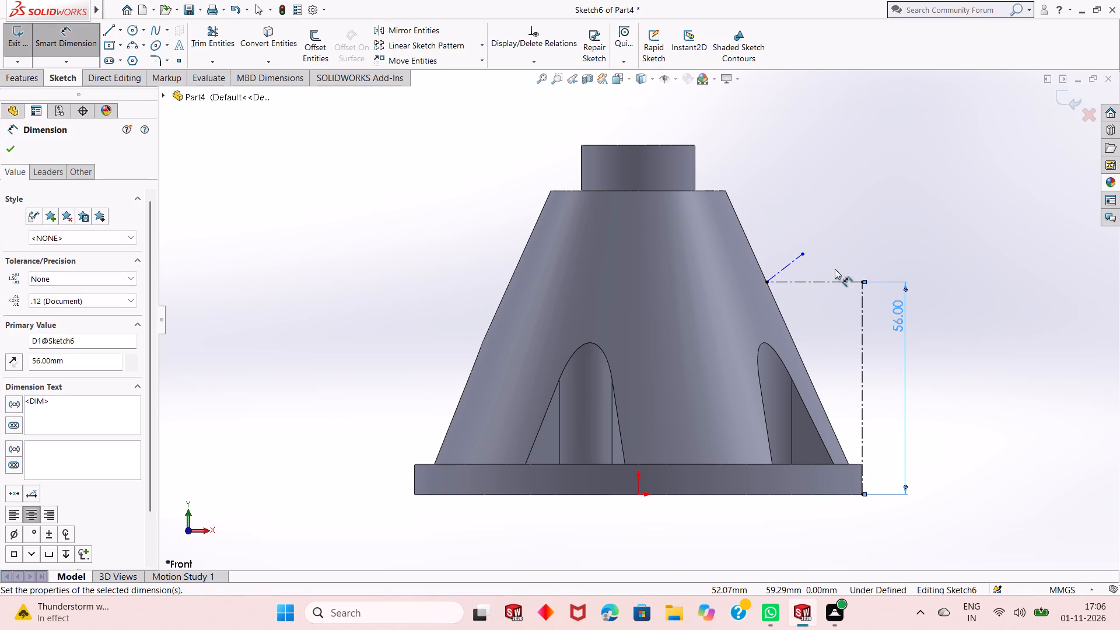
left_click(785, 265)
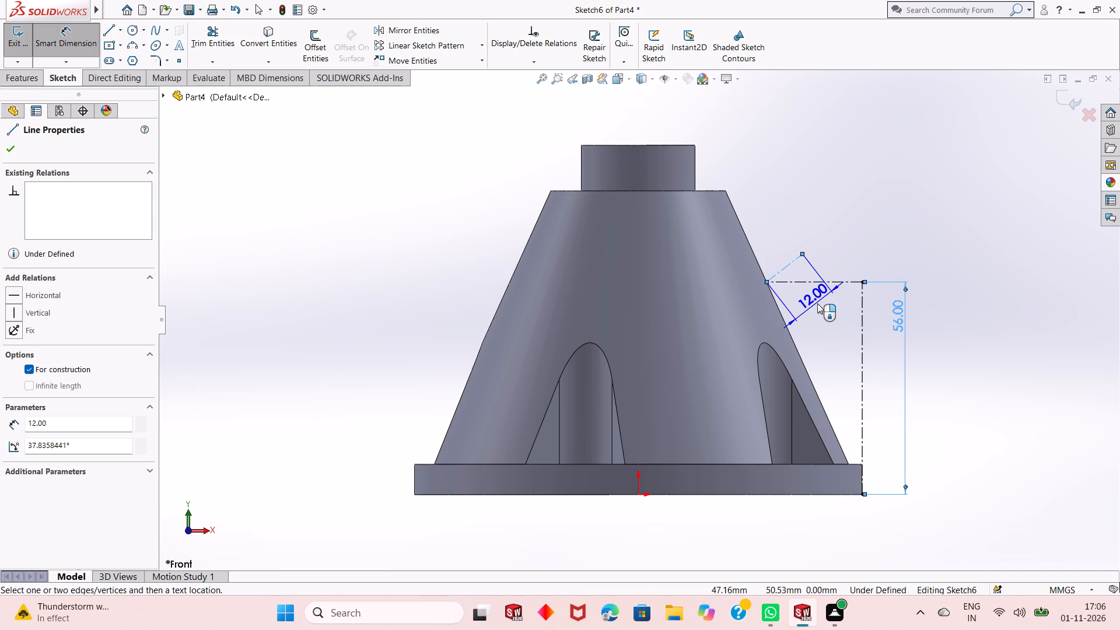
left_click(817, 303)
Dimension the angle between the inclined and horizontal centerlines at 15°.
left_click(768, 283)
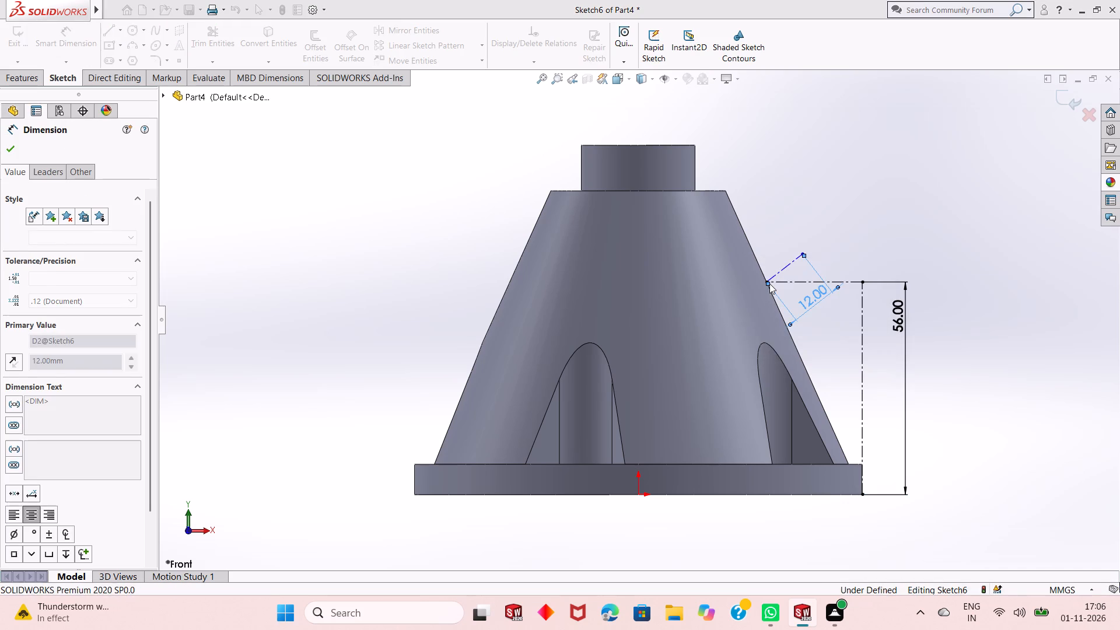
left_click(793, 260)
left_click(769, 281)
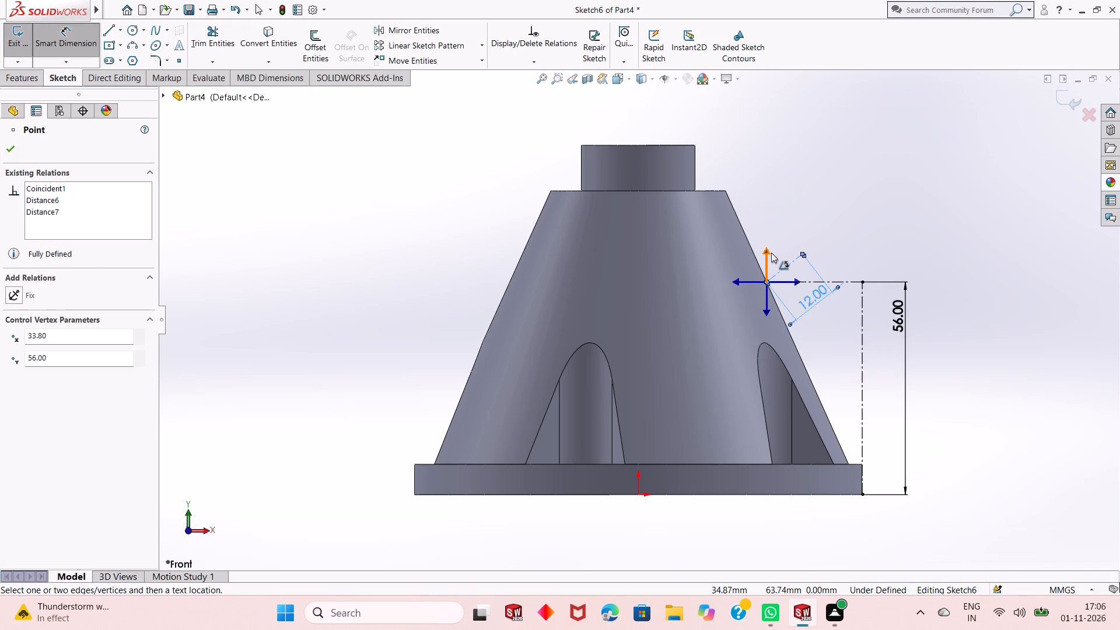
left_click(790, 282)
scroll(797, 279, "down", 4)
left_click(720, 290)
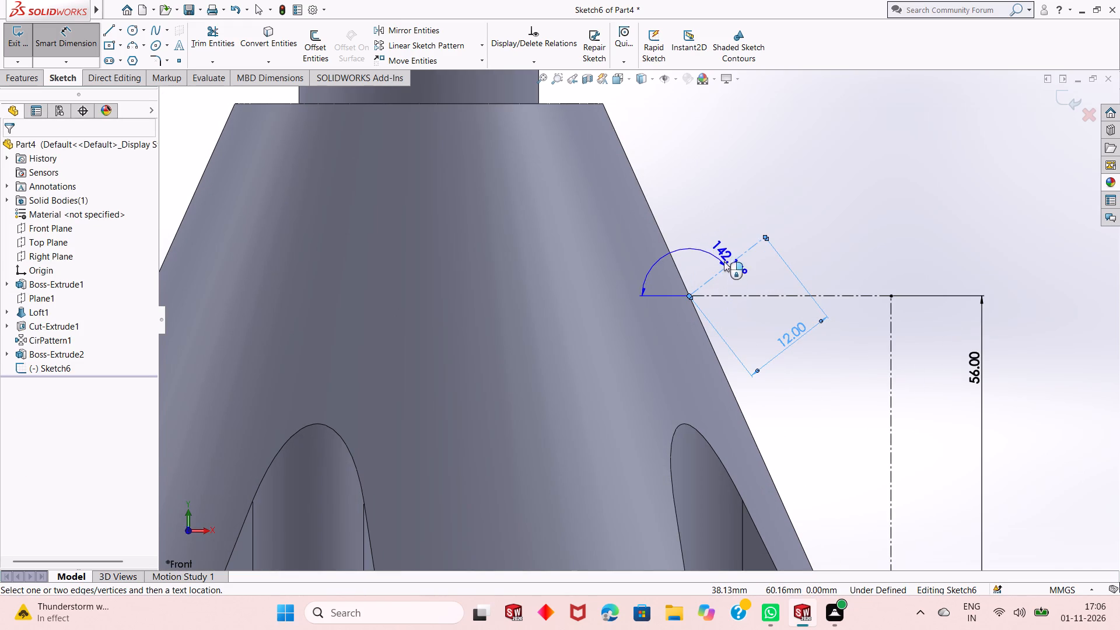
left_click(723, 269)
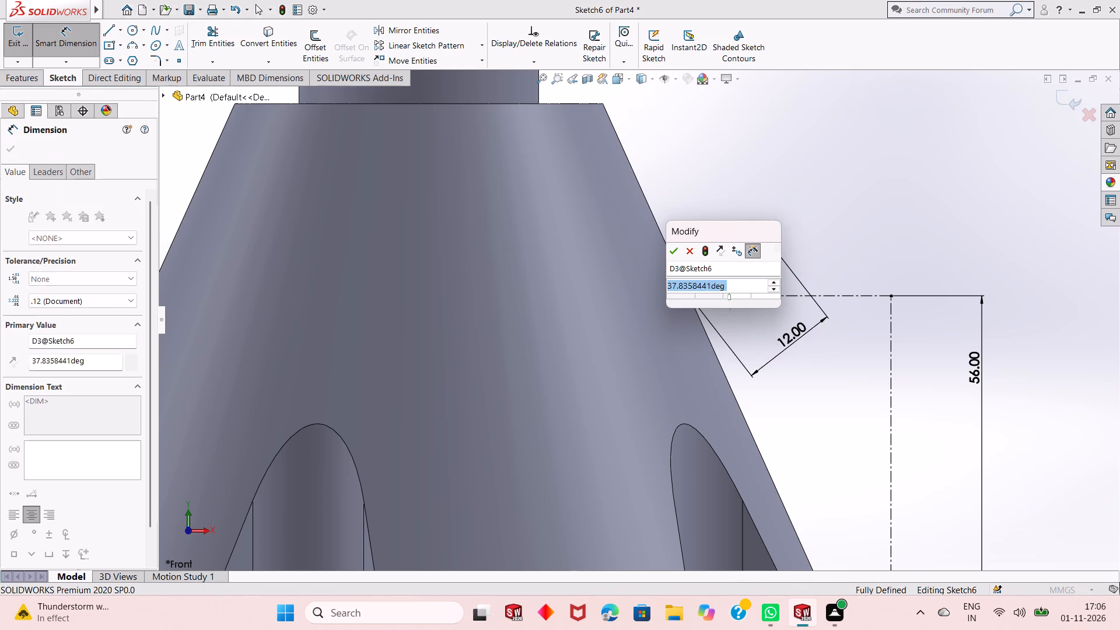
type("15")
key("Return")
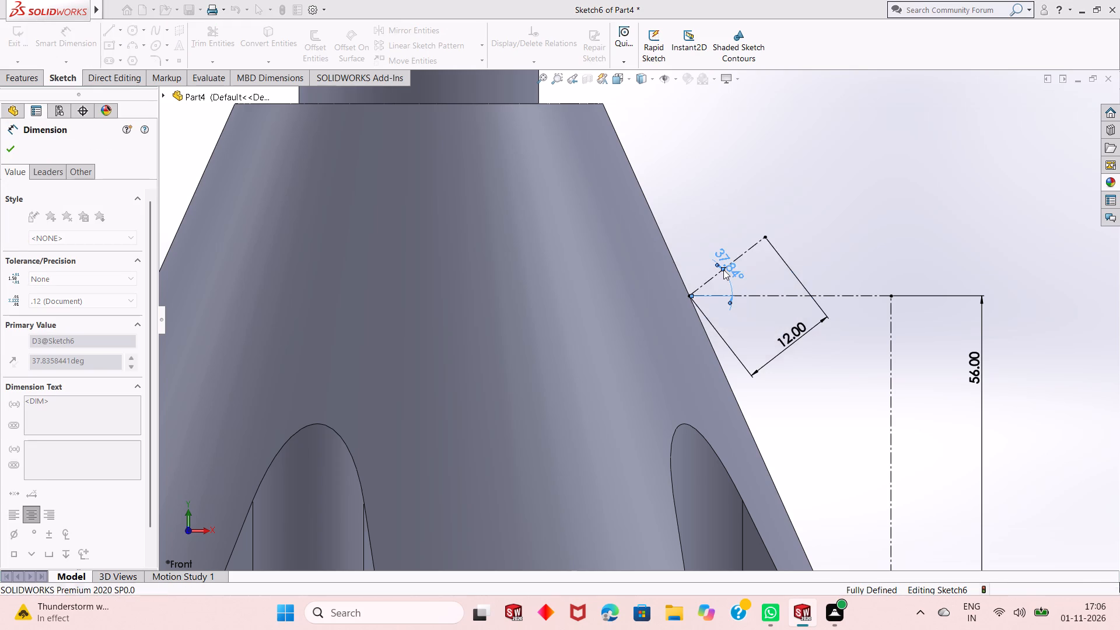
key("Escape")
Set the angle between the inclined and horizontal centerlines to 30°.
scroll(739, 352, "up", 3)
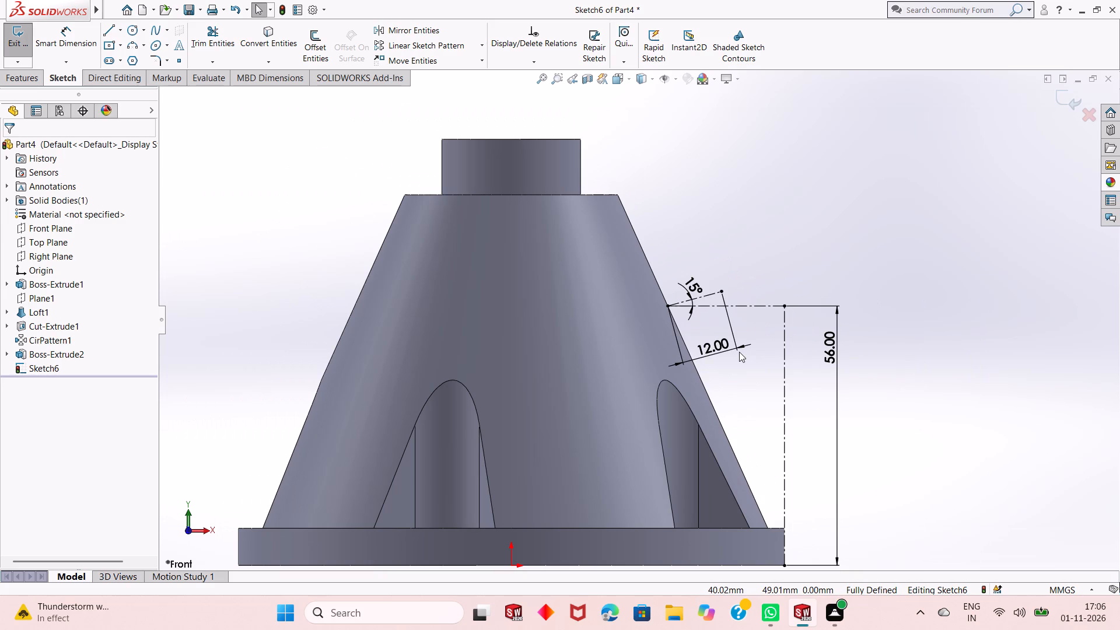
double_click(700, 289)
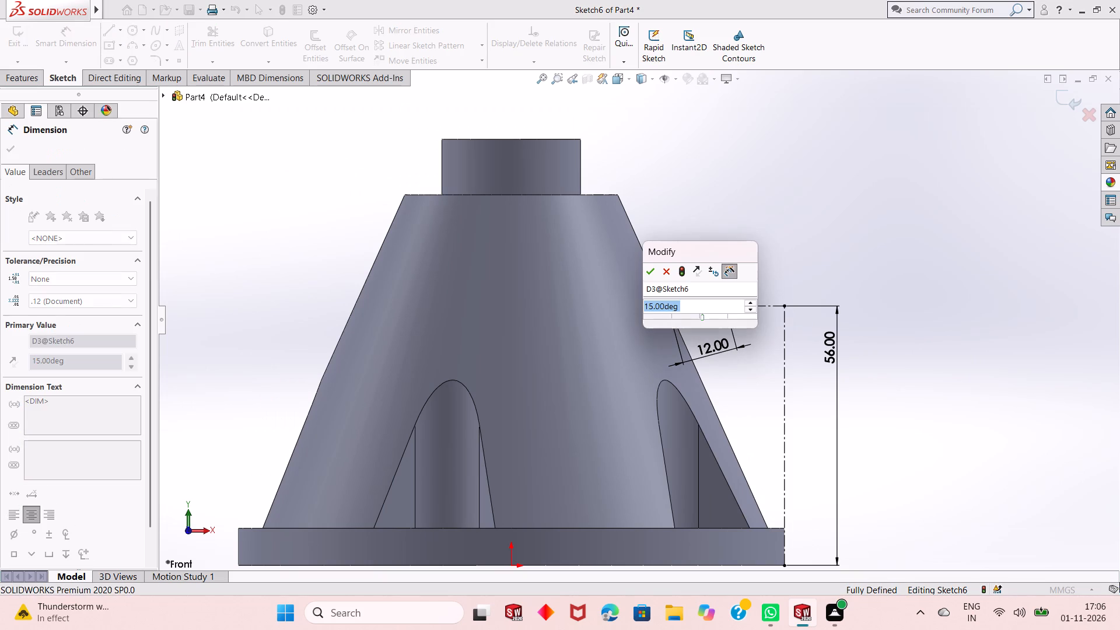
type("30")
key("Return")
key("Escape")
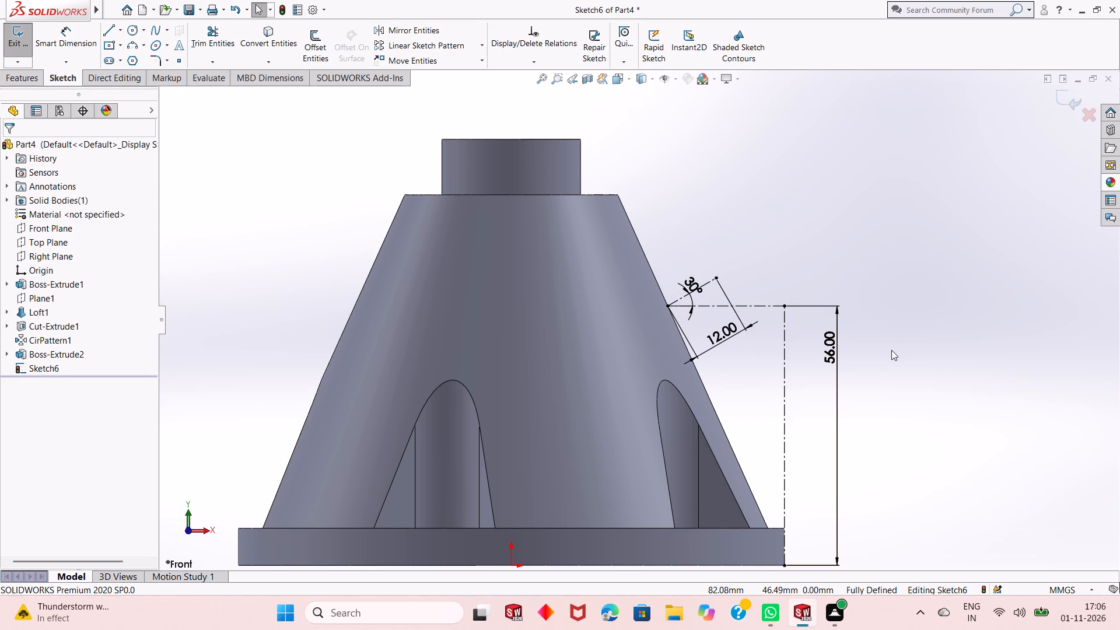
key("Escape")
Close the construction centerline sketch.
scroll(704, 346, "up", 2)
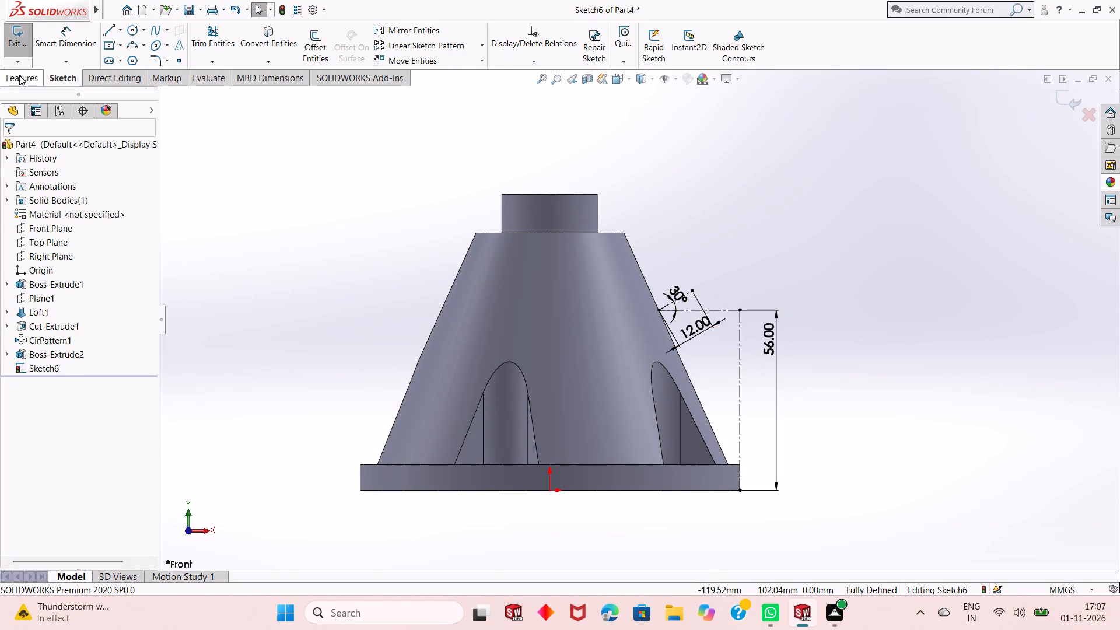
left_click(1055, 100)
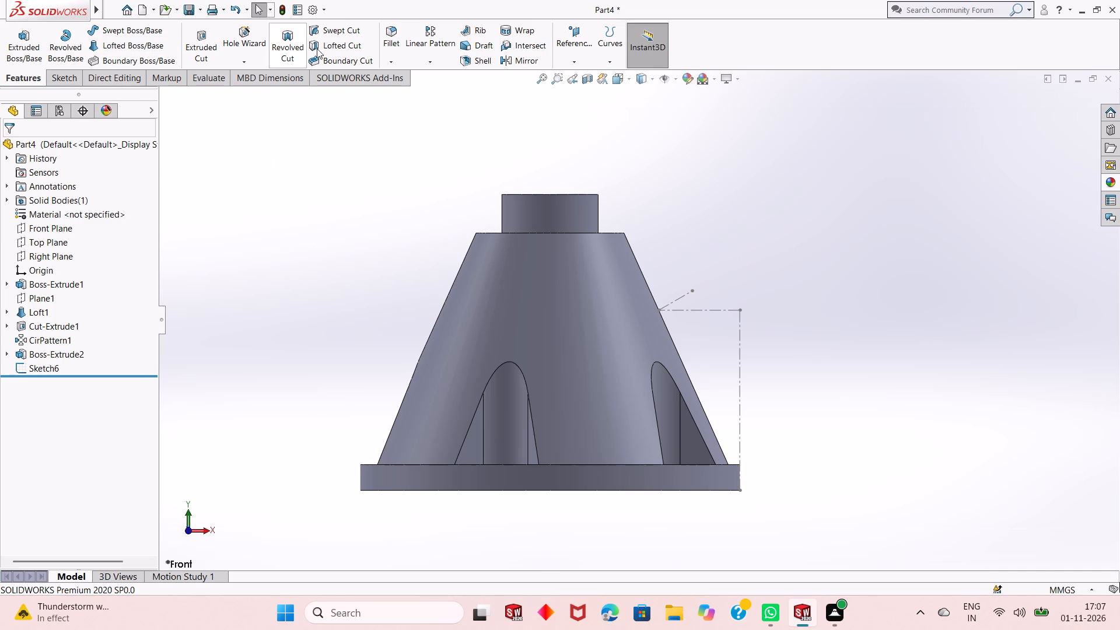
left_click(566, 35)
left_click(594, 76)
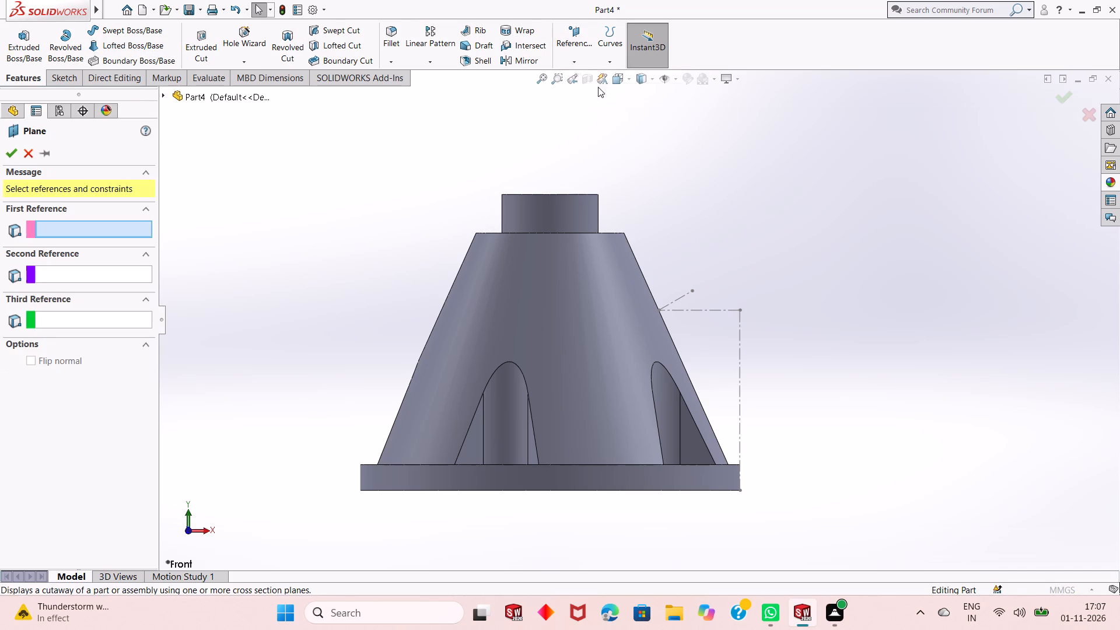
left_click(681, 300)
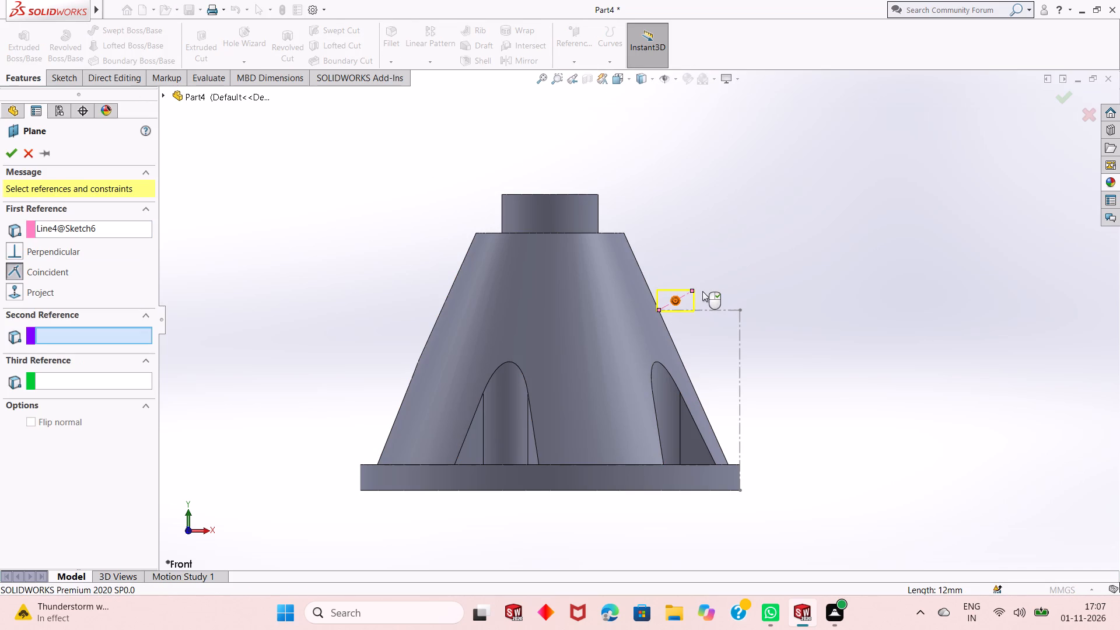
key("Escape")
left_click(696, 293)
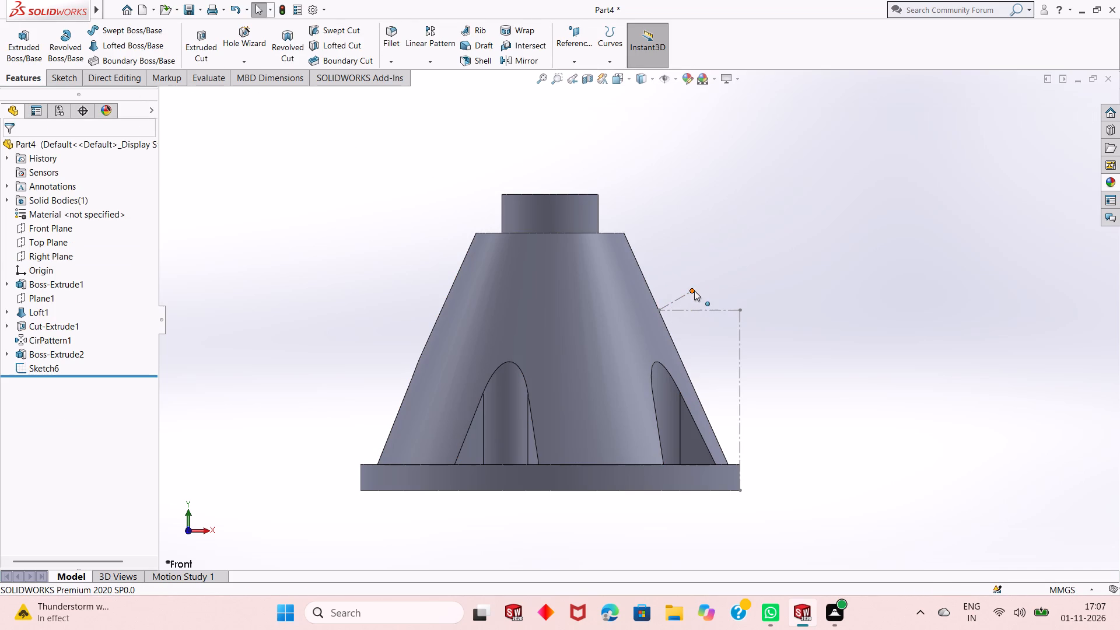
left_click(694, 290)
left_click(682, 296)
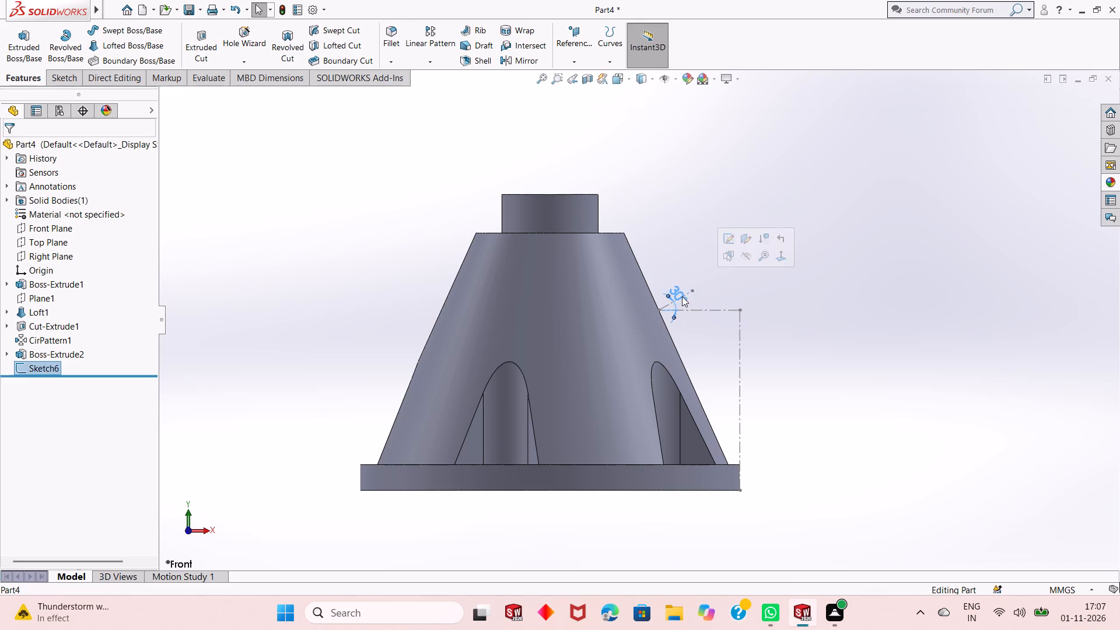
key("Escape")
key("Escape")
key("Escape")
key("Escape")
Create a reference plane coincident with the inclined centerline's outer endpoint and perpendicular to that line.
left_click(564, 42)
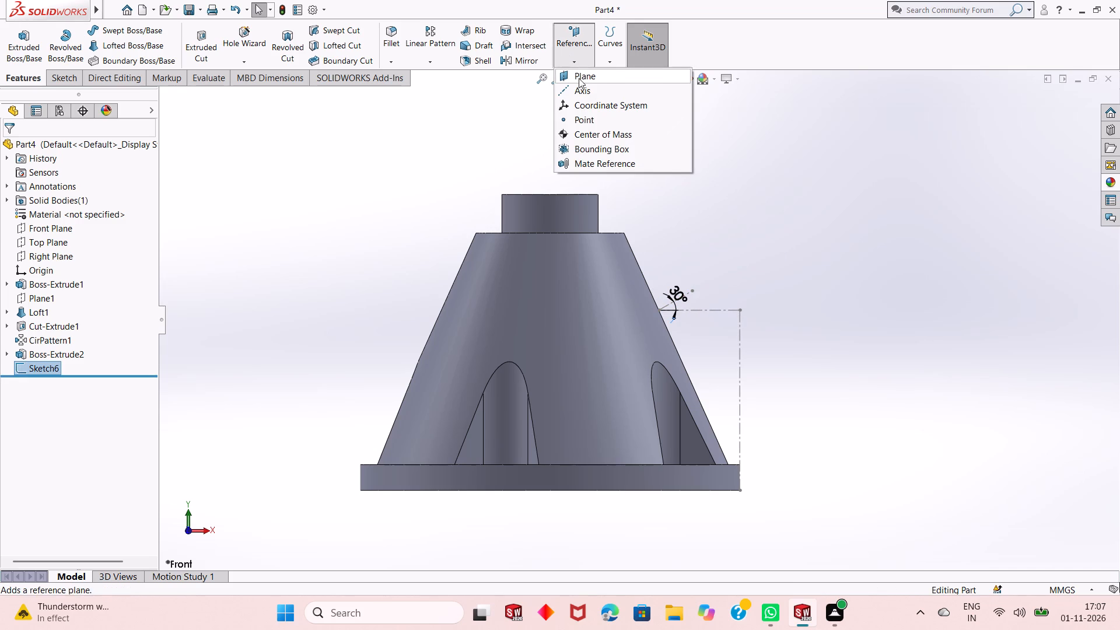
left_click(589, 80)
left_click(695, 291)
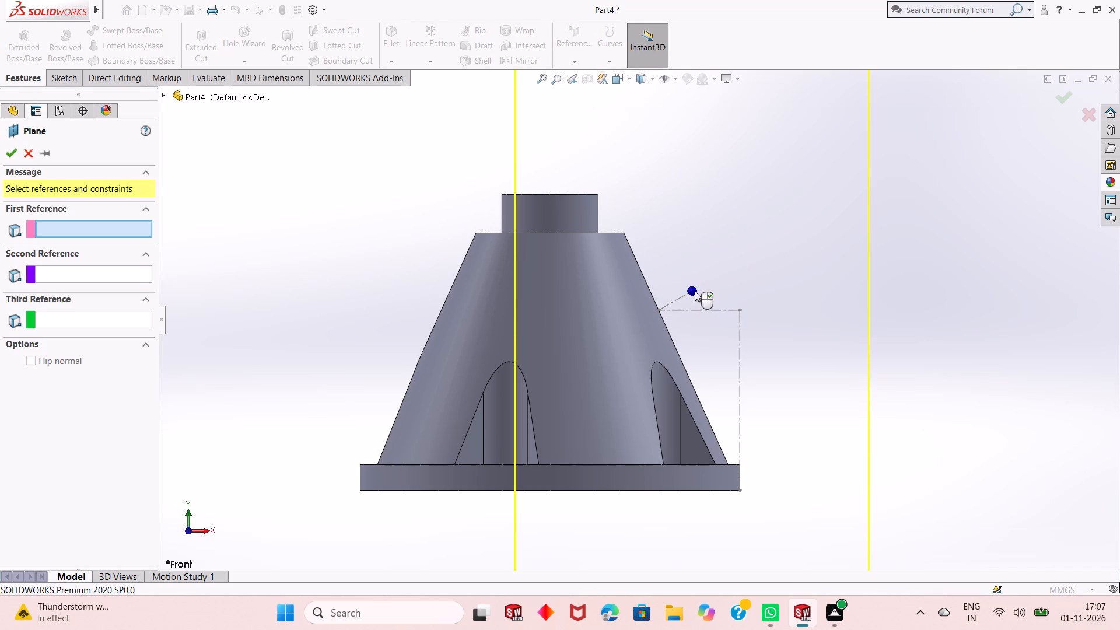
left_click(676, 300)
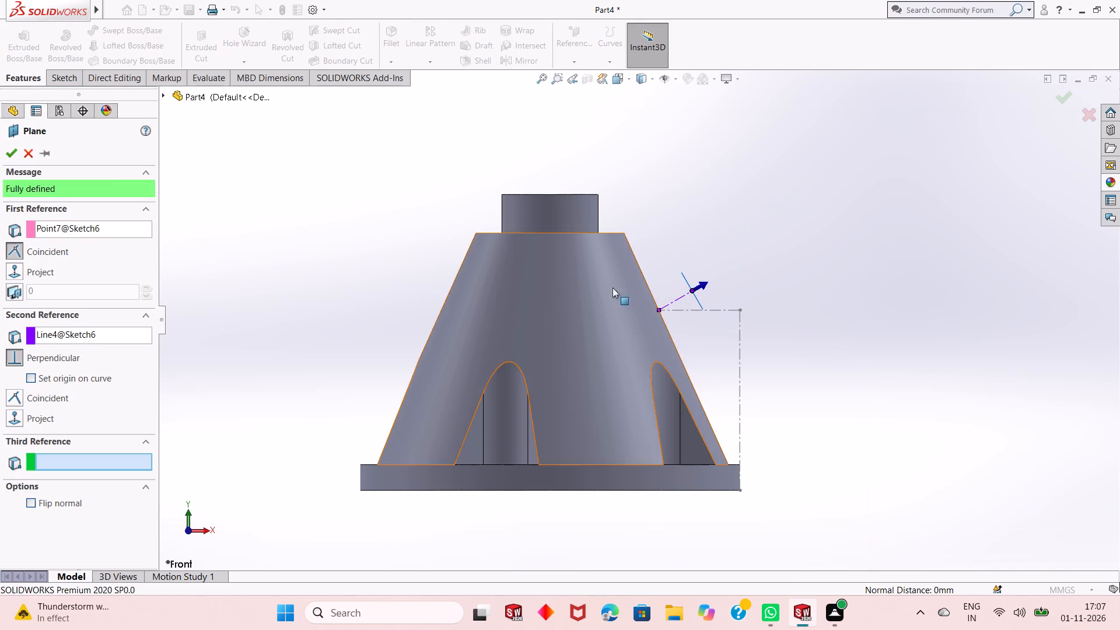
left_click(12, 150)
Examine the new reference plane's position and orientation relative to the cone from several viewing angles.
middle_click_drag(647, 261, 633, 263)
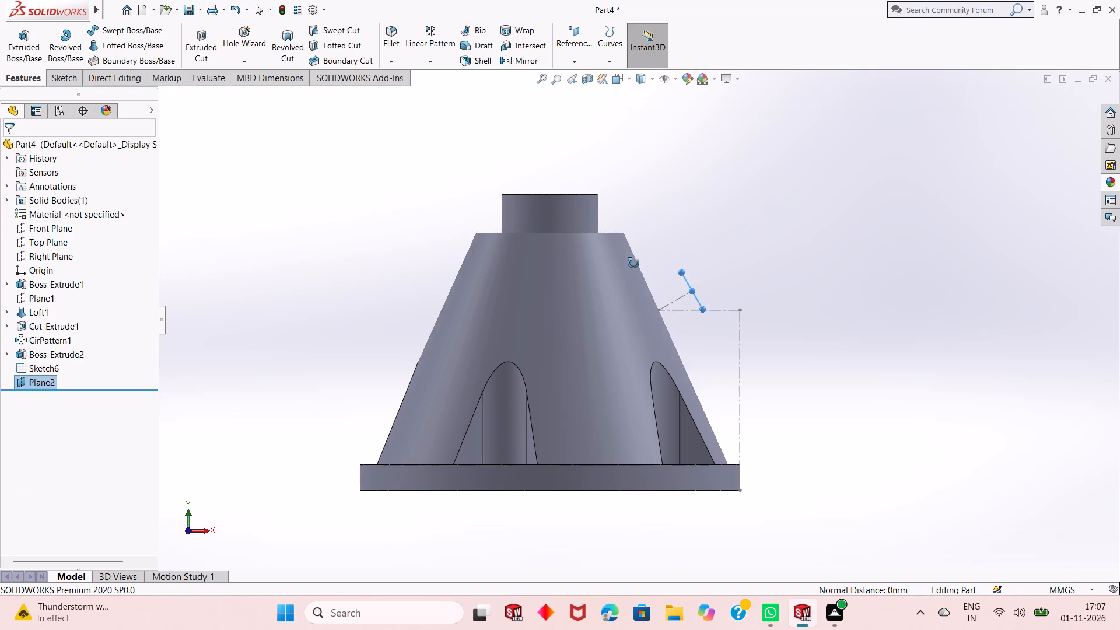
middle_click_drag(633, 263, 501, 265)
key("Escape")
middle_click_drag(507, 304, 517, 409)
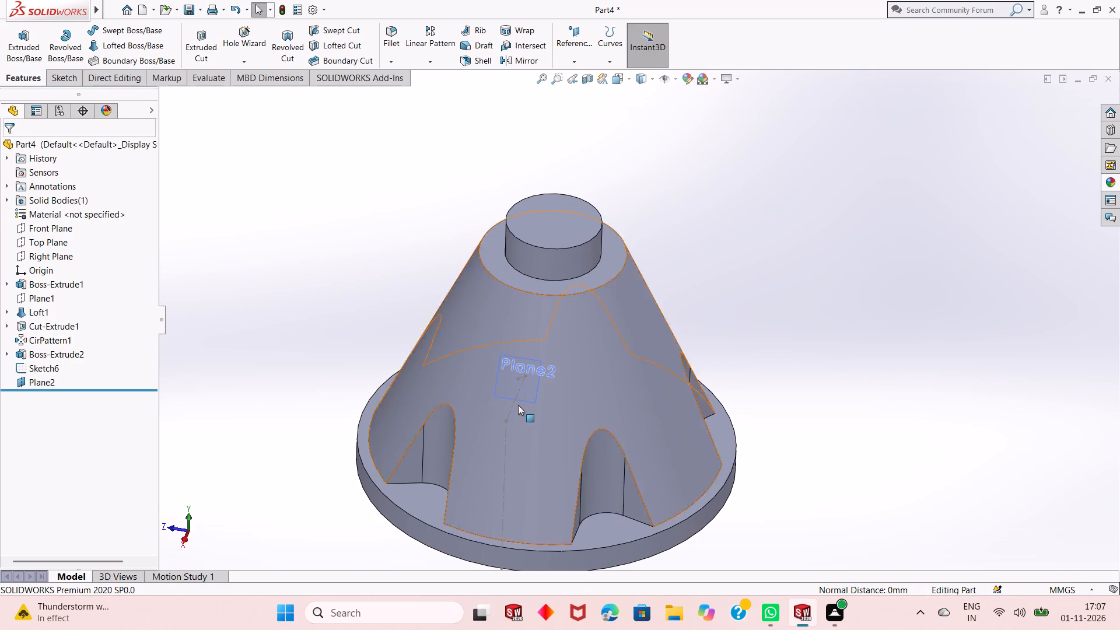
left_click(518, 395)
key("Escape")
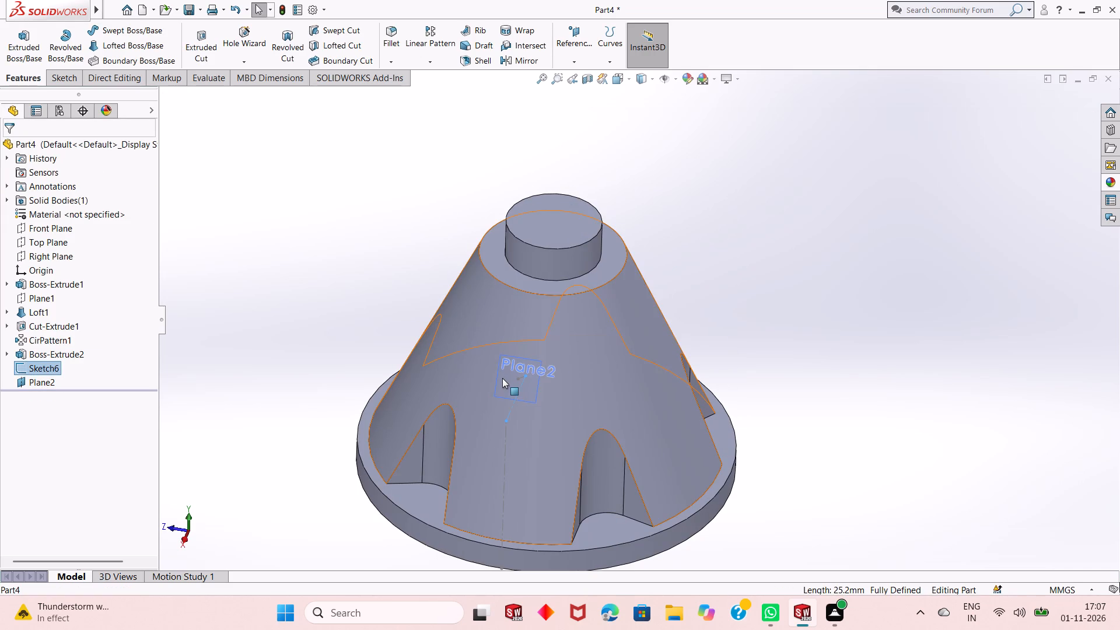
middle_click_drag(502, 378, 484, 382)
scroll(488, 419, "up", 1)
key("Escape")
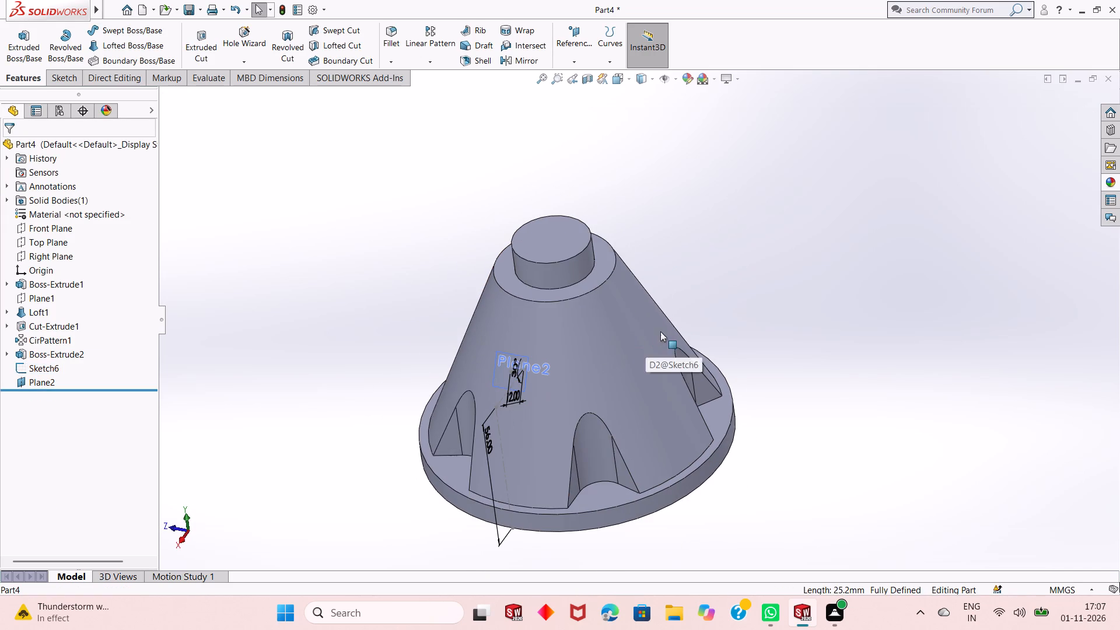
key("Escape")
key("Escape")
key("Escape")
left_click(768, 394)
scroll(650, 423, "up", 1)
middle_click_drag(650, 423, 647, 306)
double_click(753, 265)
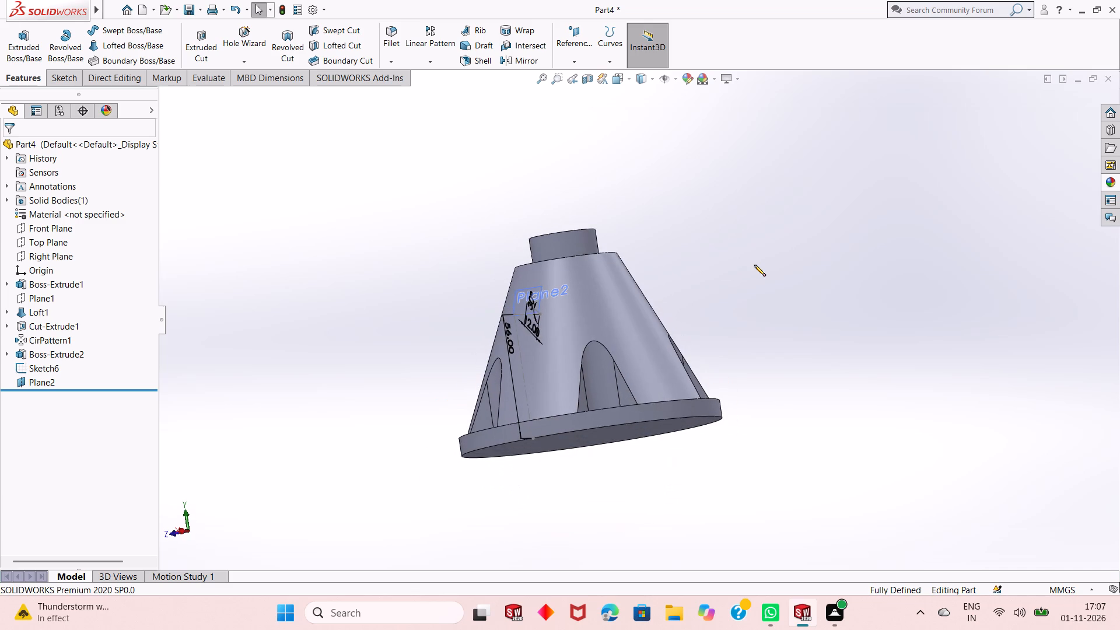
key("Escape")
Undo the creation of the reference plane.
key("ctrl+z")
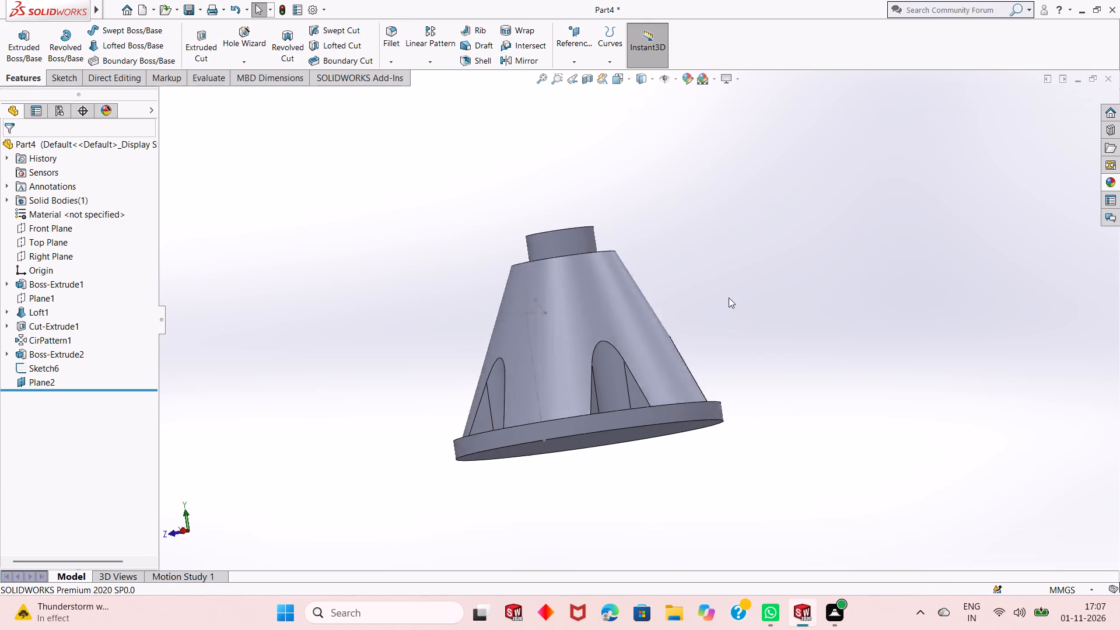
Create a reference plane coincident with the inclined centerline's outer endpoint and perpendicular to that centerline.
left_click(580, 51)
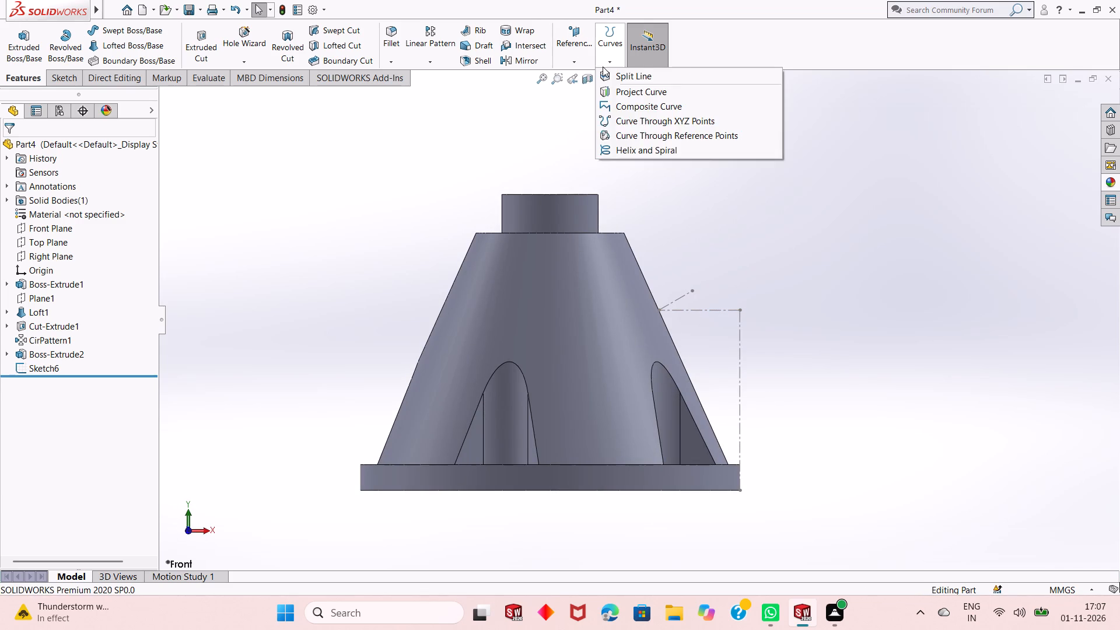
left_click(570, 73)
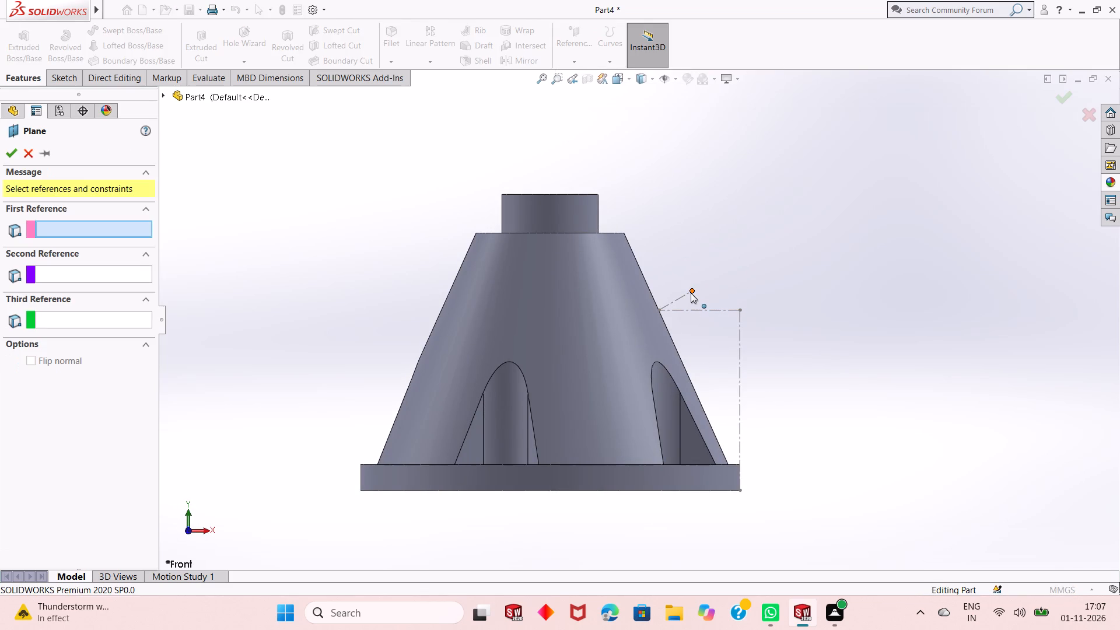
left_click(691, 293)
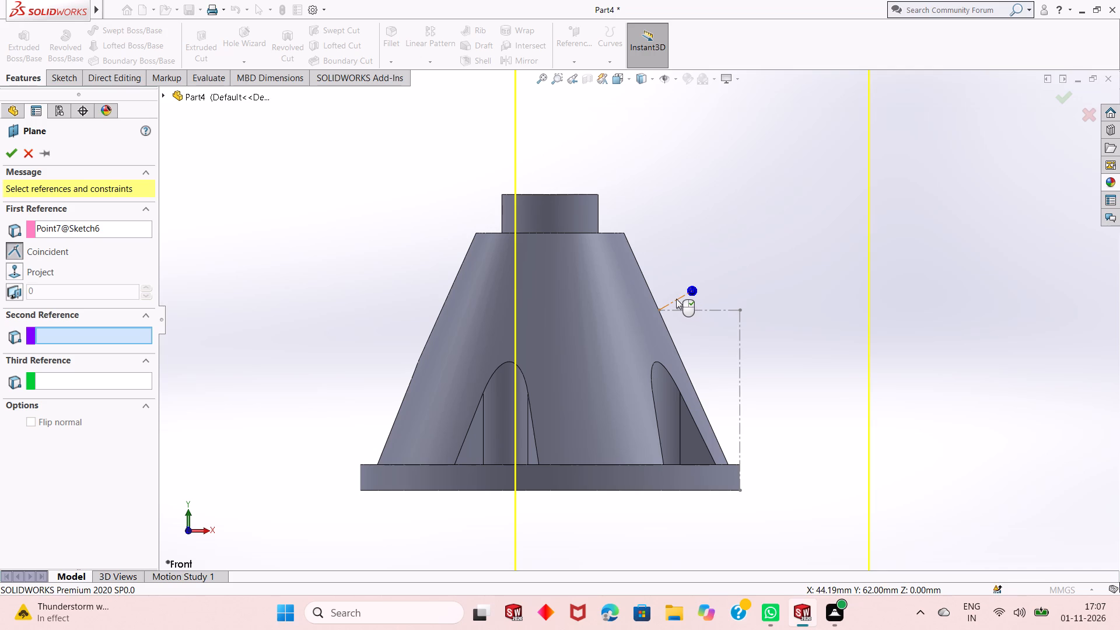
left_click(676, 299)
left_click(12, 152)
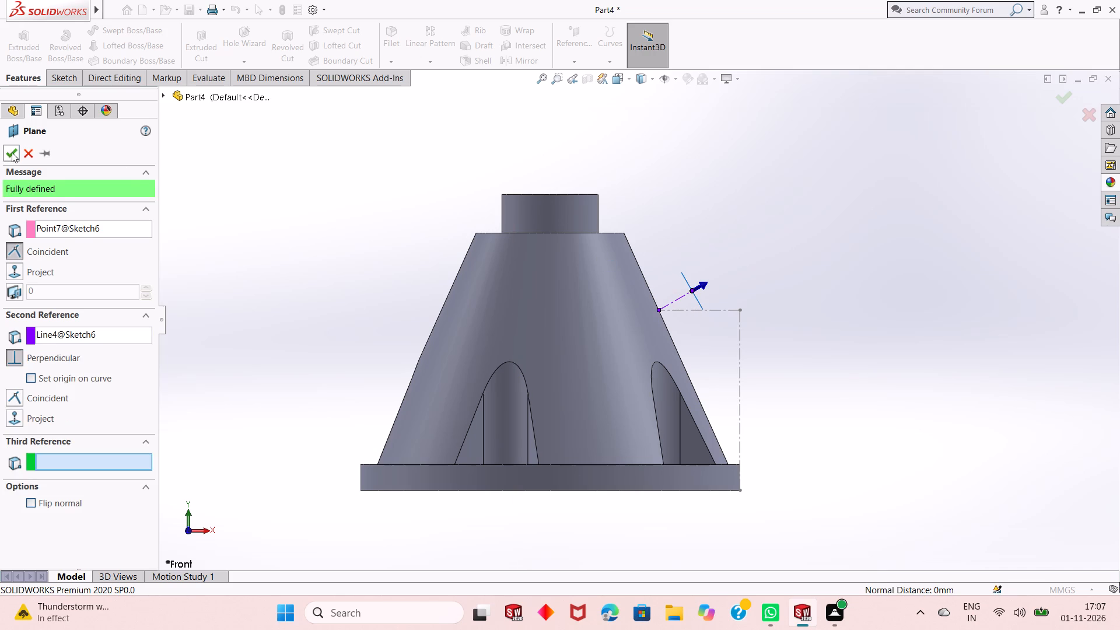
Open a new sketch on the inclined reference plane and view it face-on.
middle_click_drag(737, 338, 710, 381)
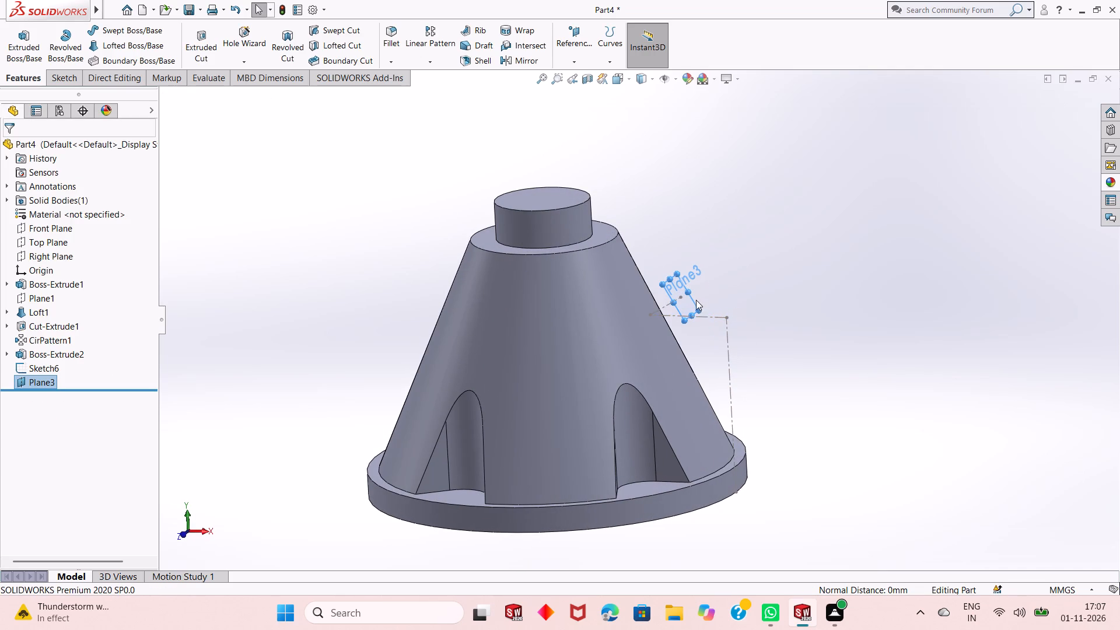
right_click(686, 300)
left_click(712, 284)
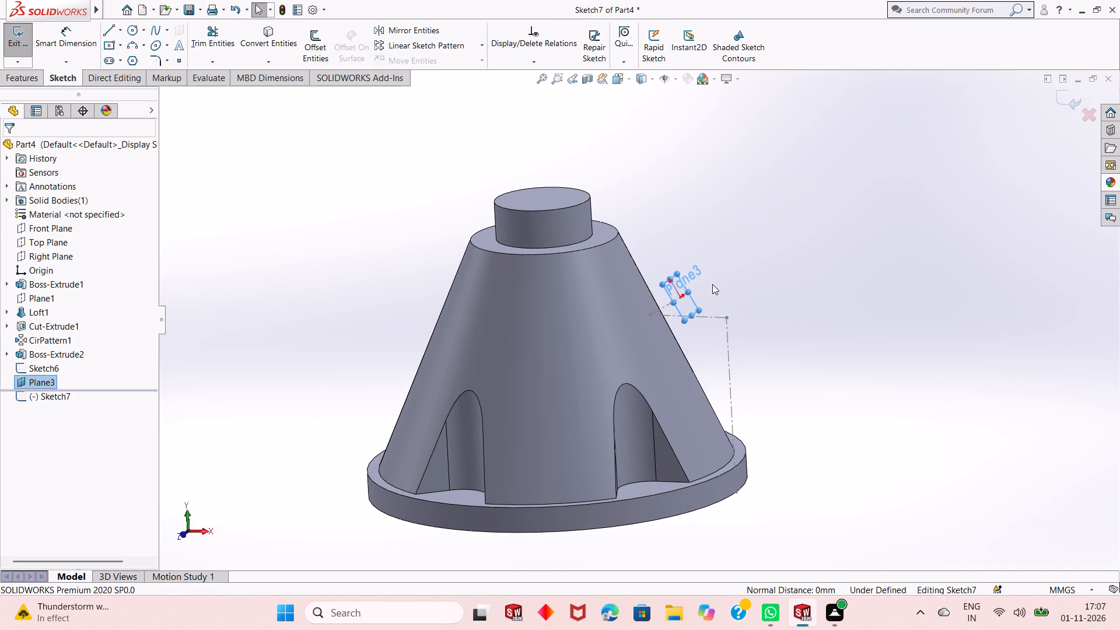
key("ctrl+8")
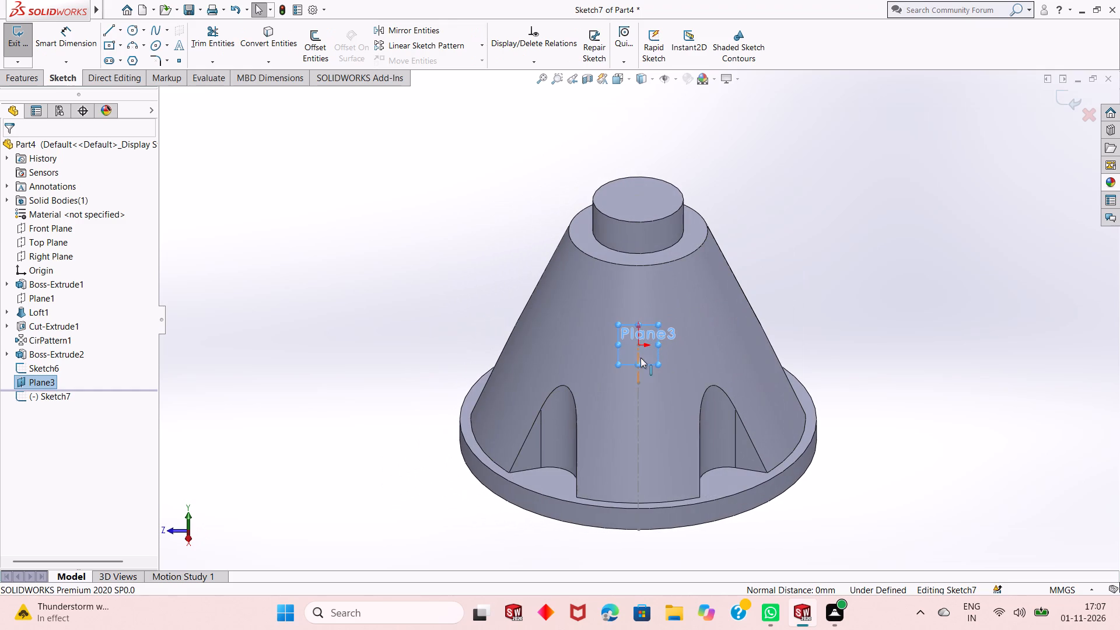
left_click(635, 369)
scroll(636, 355, "down", 4)
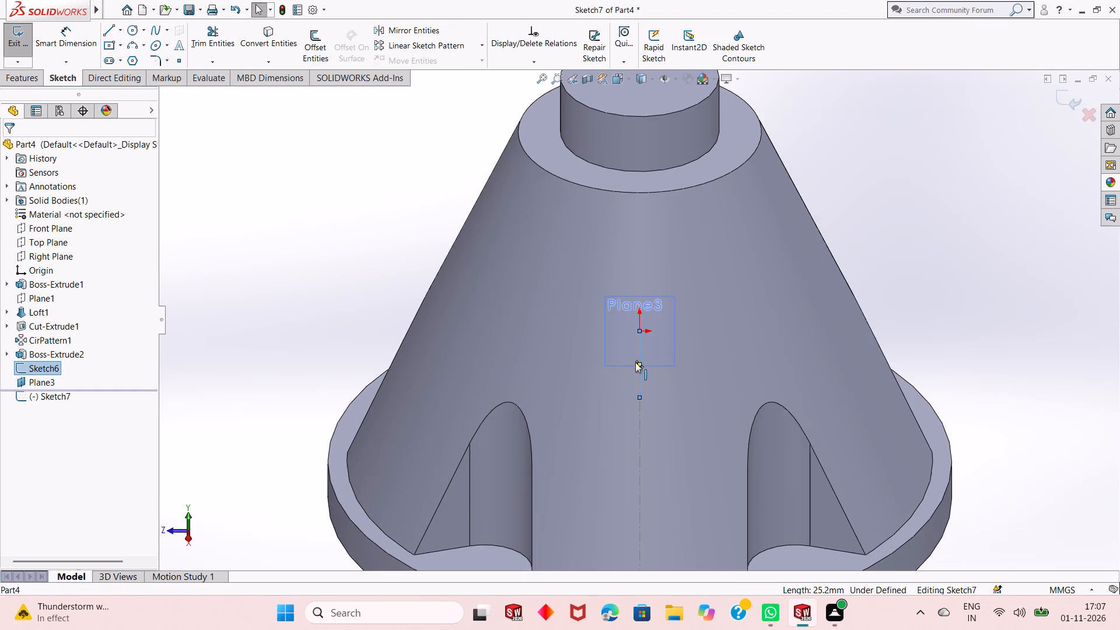
key("Escape")
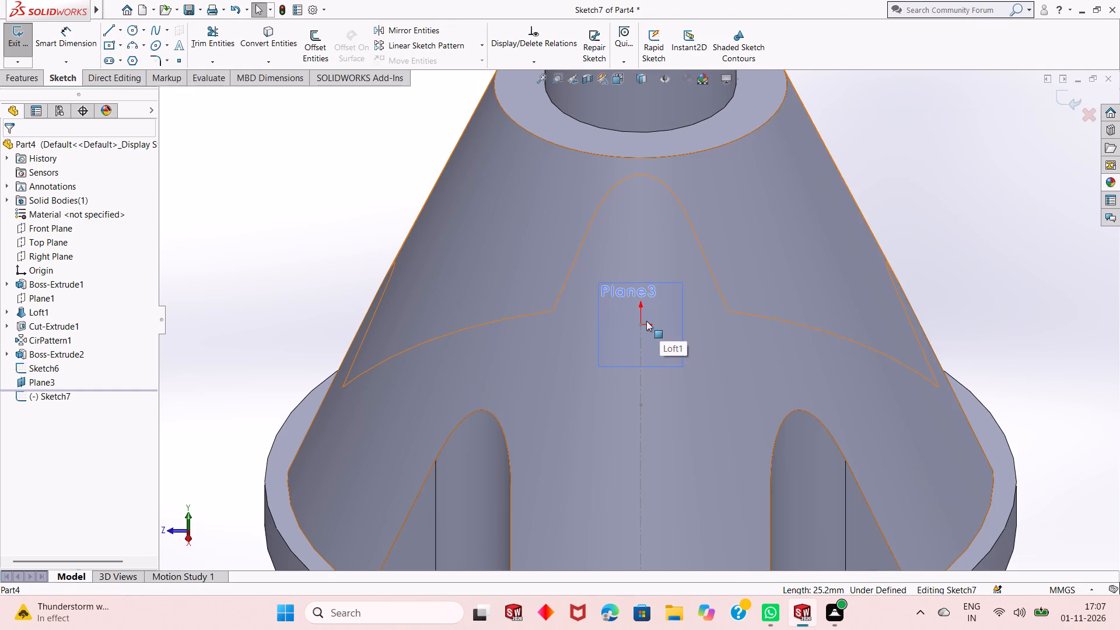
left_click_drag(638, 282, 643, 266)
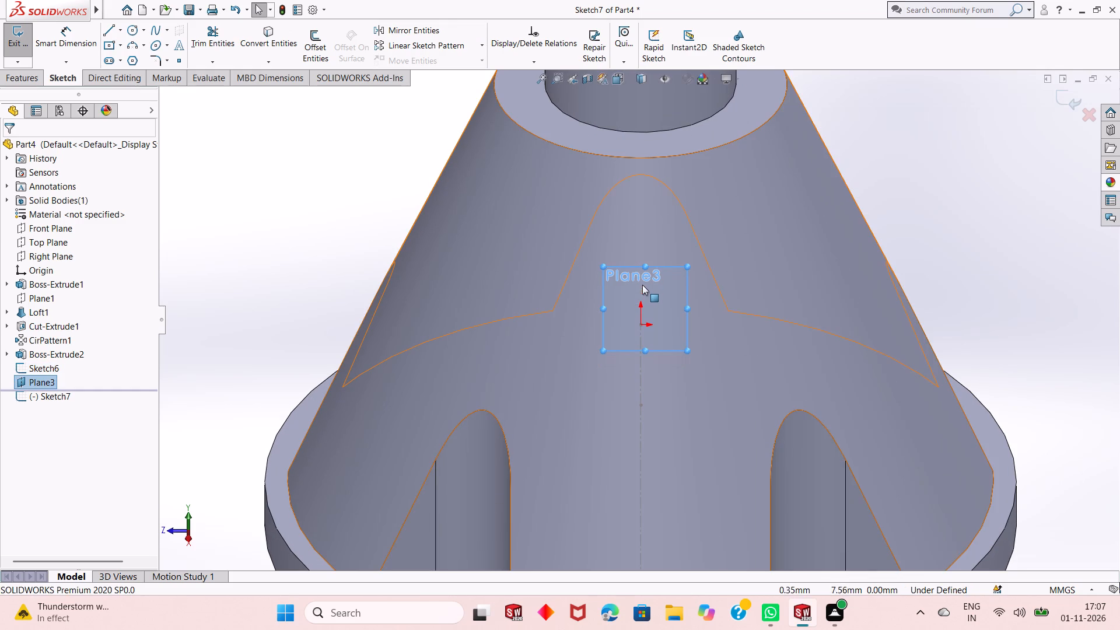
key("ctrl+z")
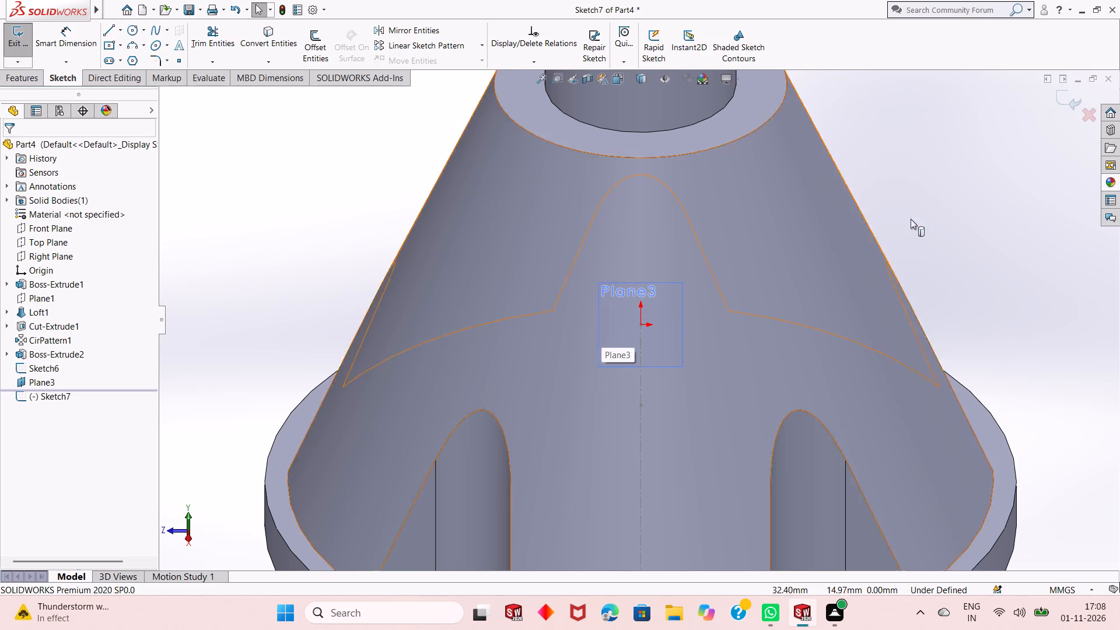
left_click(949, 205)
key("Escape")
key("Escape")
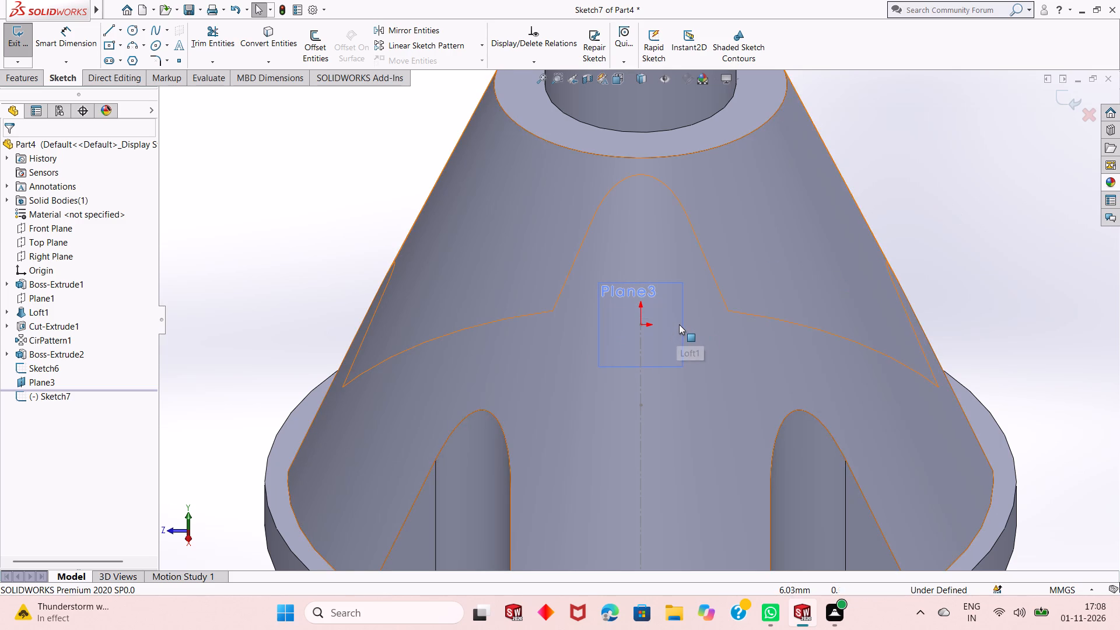
Enlarge the inclined reference plane's displayed border outward on all four sides.
left_click(681, 321)
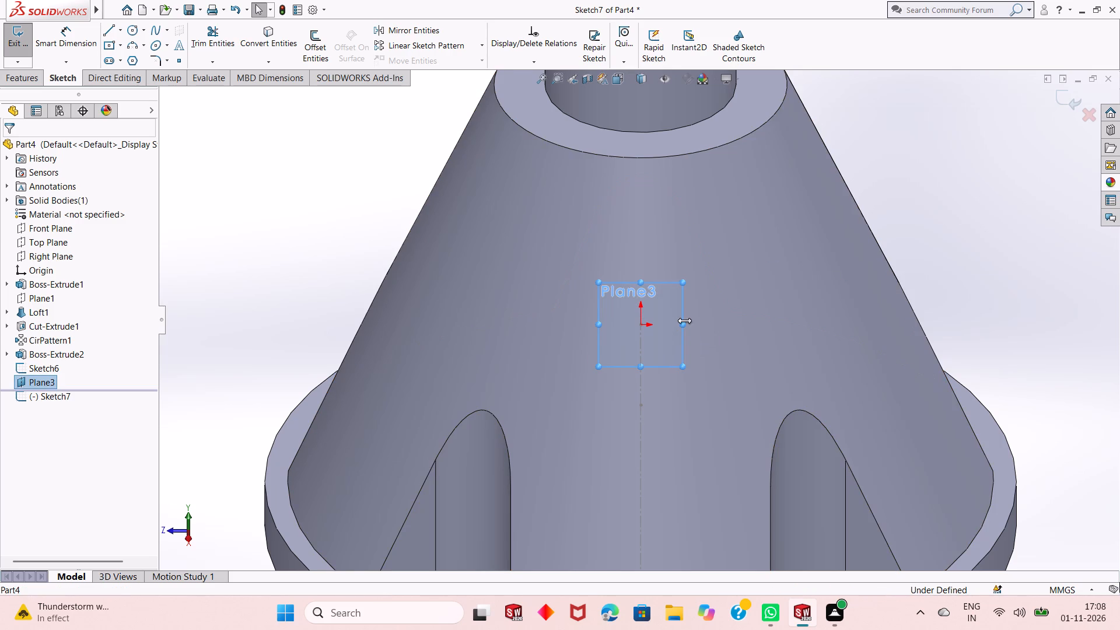
left_click_drag(685, 321, 807, 307)
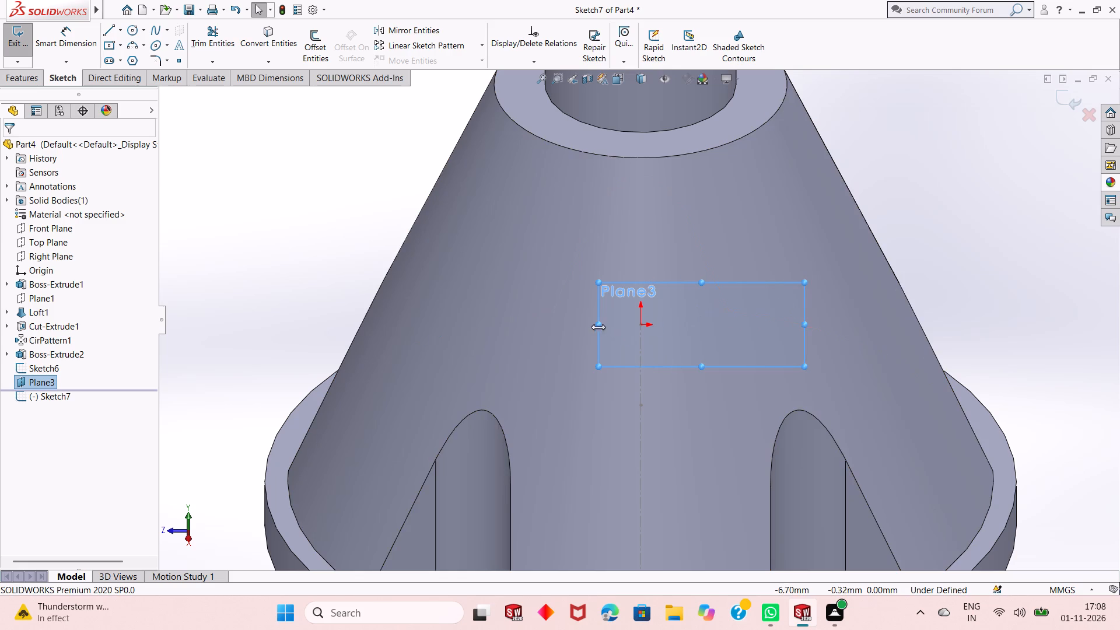
left_click_drag(597, 324, 497, 327)
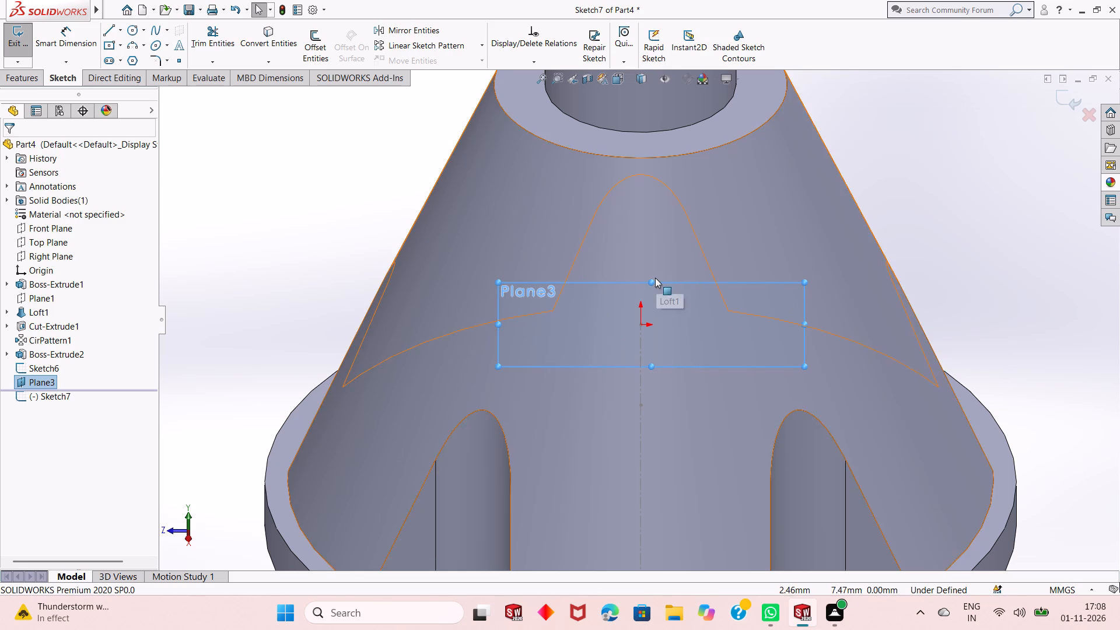
left_click_drag(652, 282, 659, 186)
left_click_drag(654, 365, 668, 492)
scroll(667, 363, "up", 3)
key("Escape")
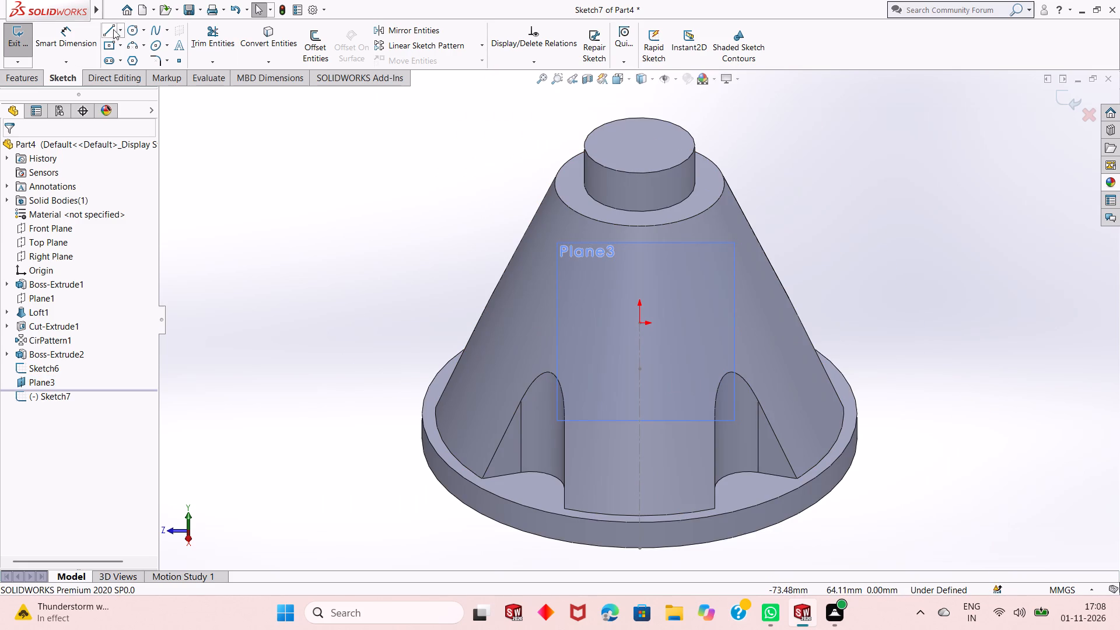
Sketch a circle about 22.4 mm in diameter centred on the sketch origin of the inclined plane.
left_click(128, 27)
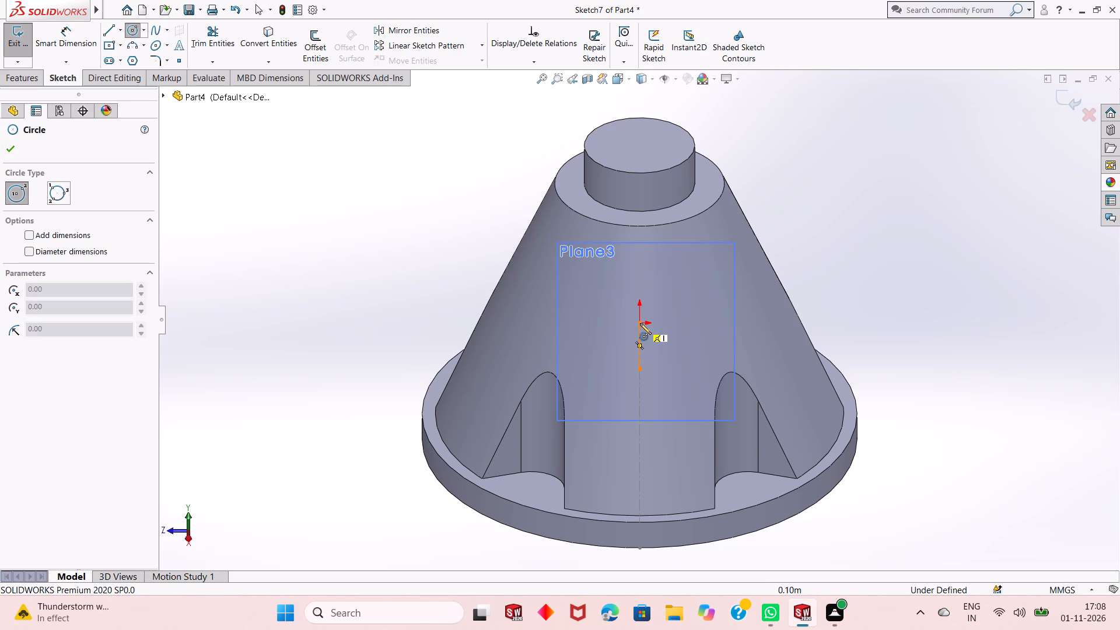
left_click(640, 323)
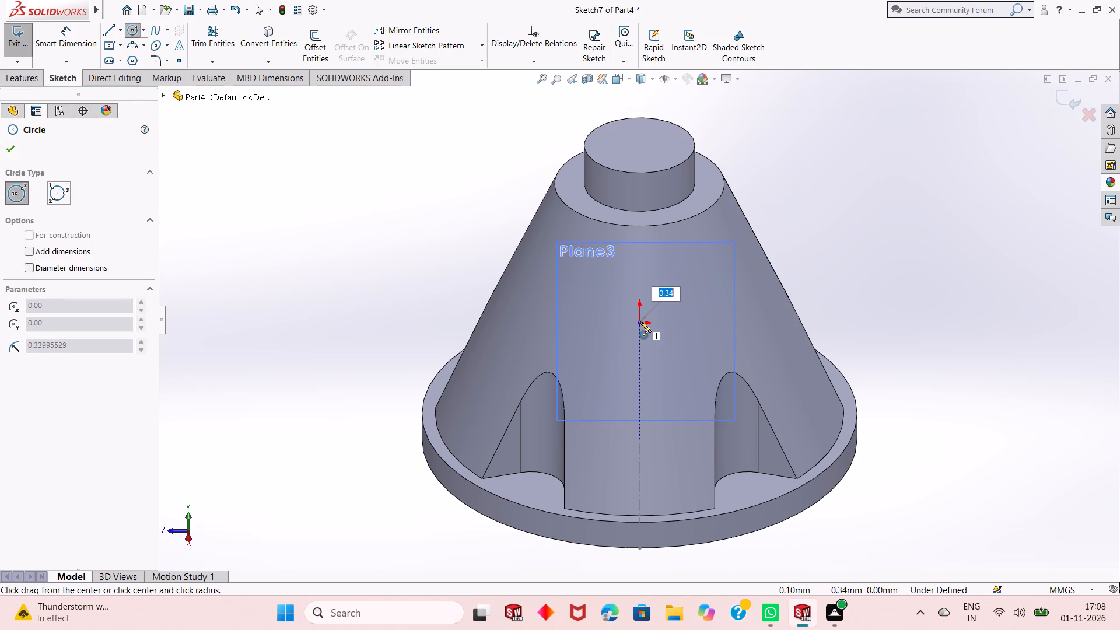
left_click(657, 360)
key("Escape")
key("Escape")
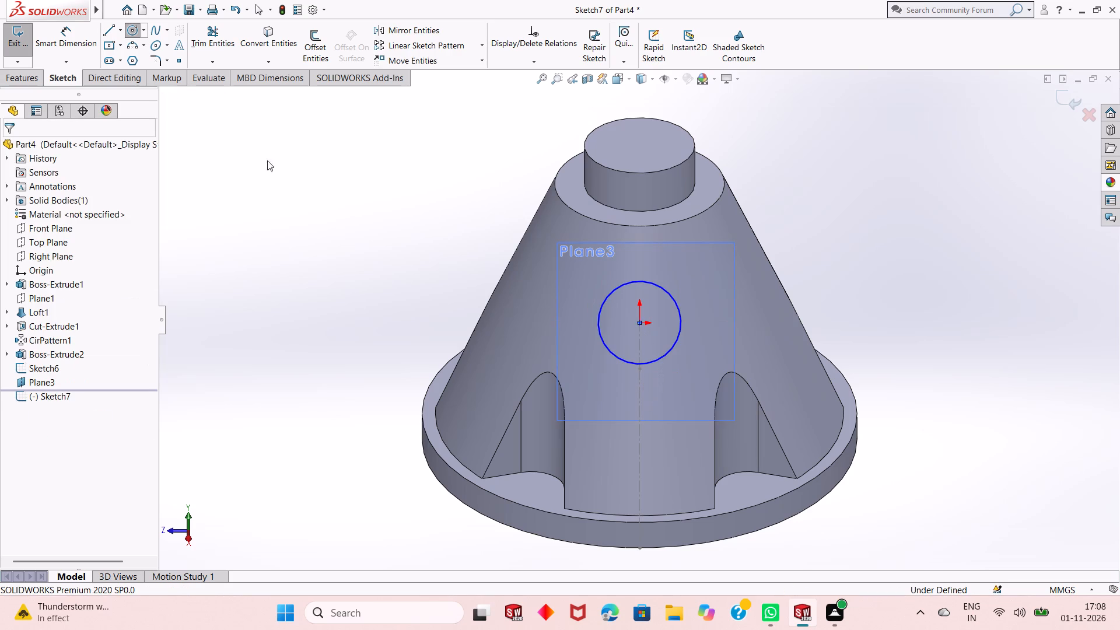
key("Escape")
Dimension the circle's diameter as 35 mm.
left_click(52, 43)
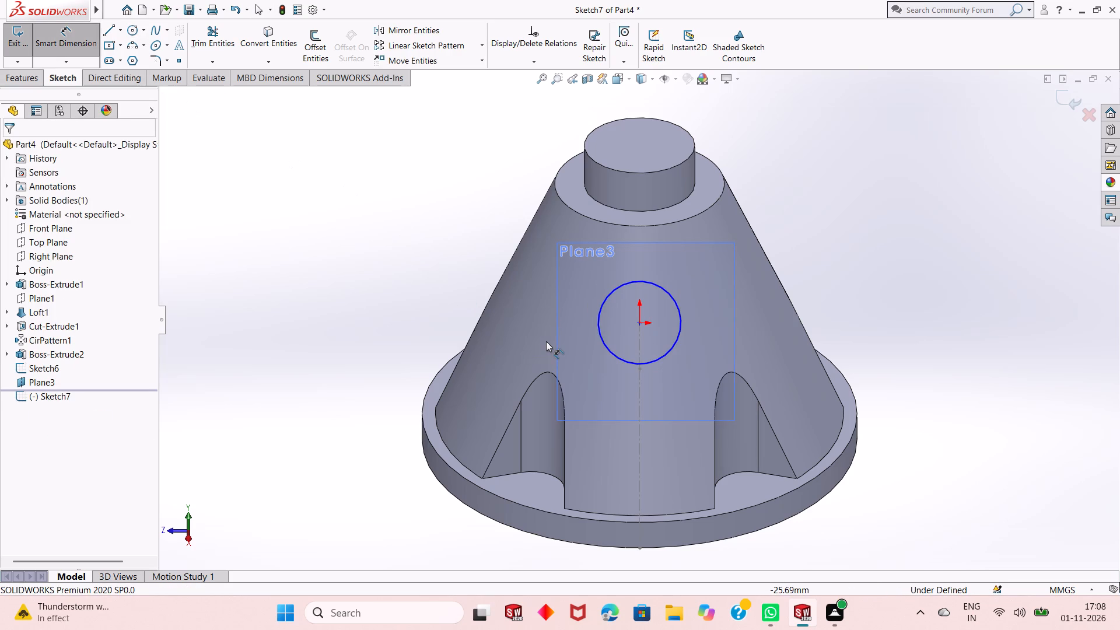
left_click(619, 356)
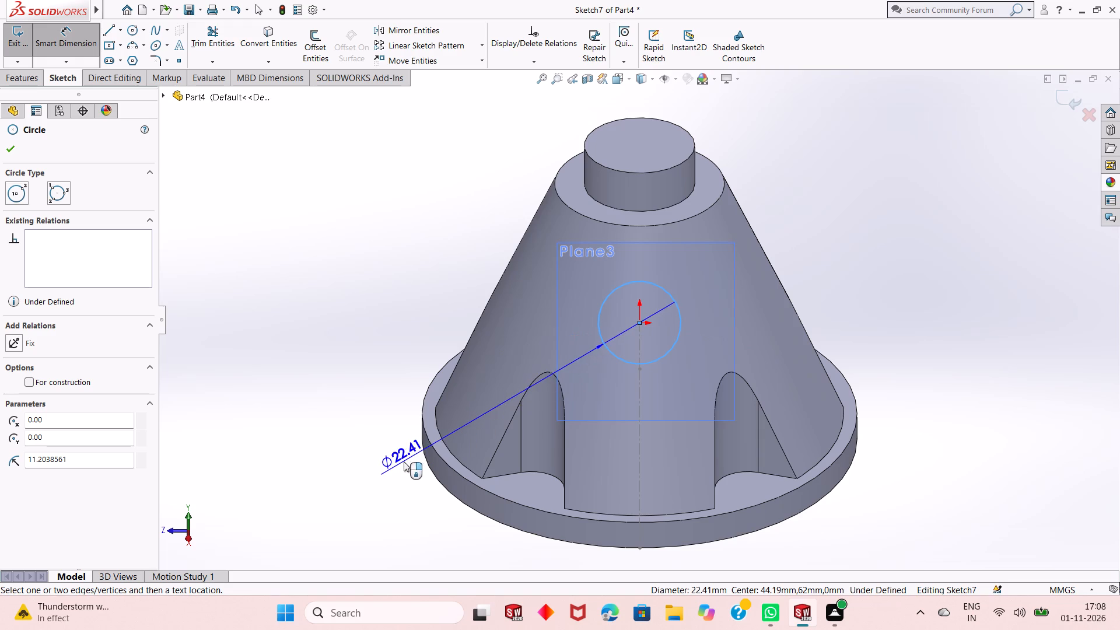
left_click(402, 463)
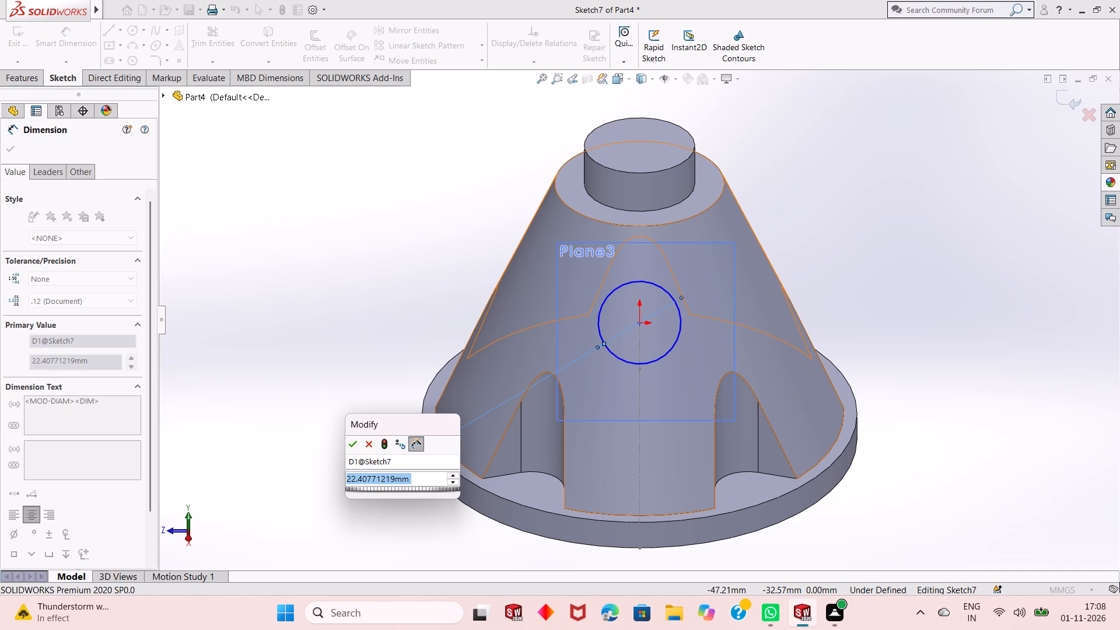
type("35")
key("Return")
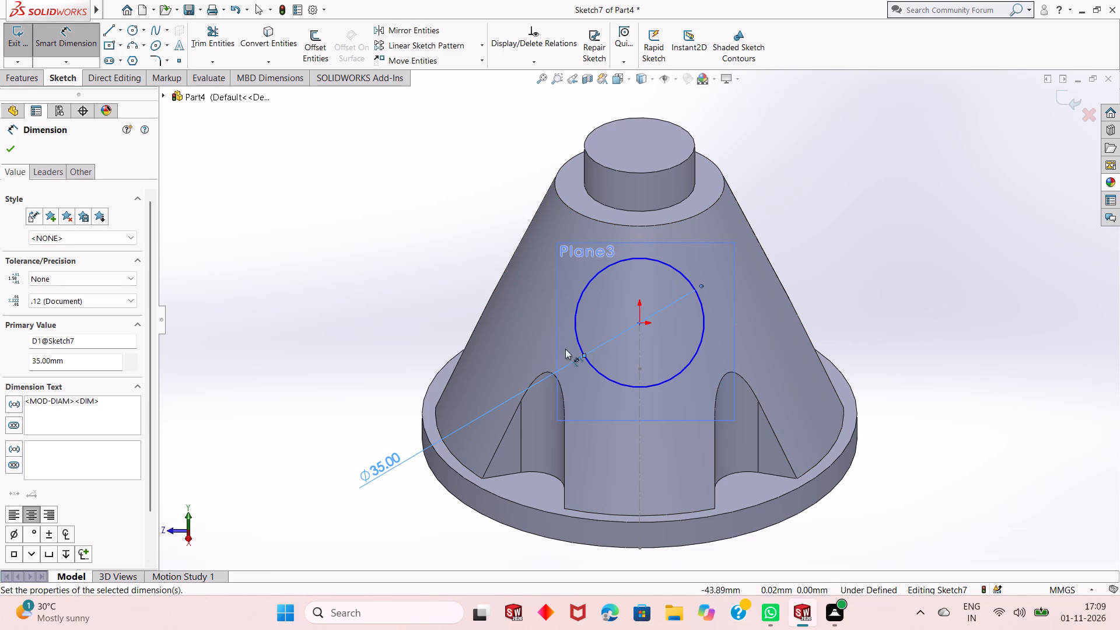
Dimension the vertical distance from the circle's centre to the curved edge at the cone's base between the arched cutouts.
left_click(639, 324)
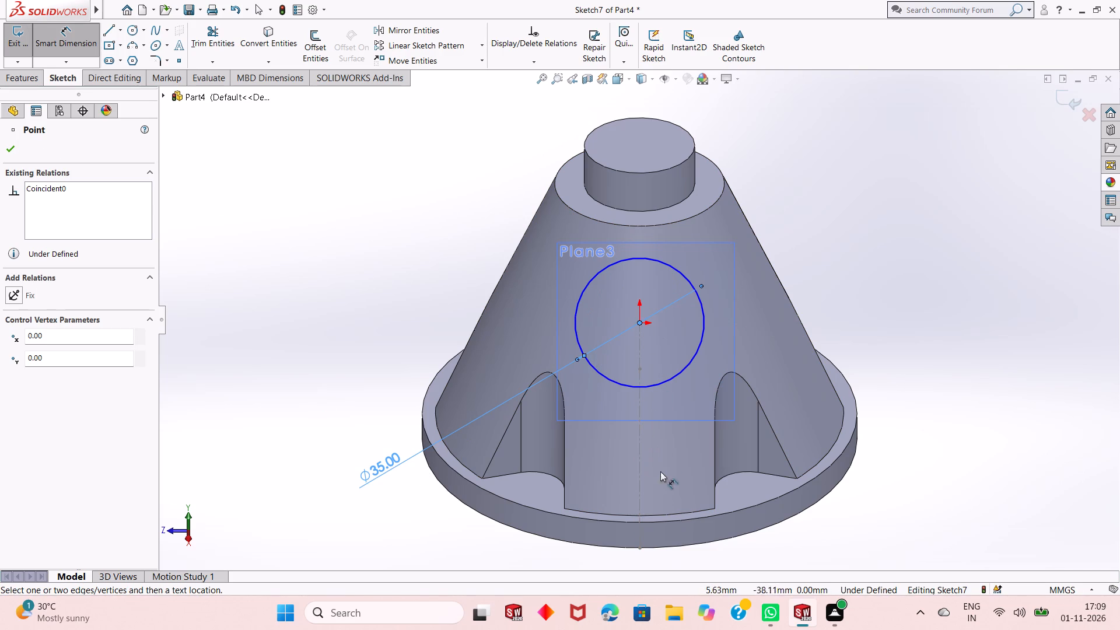
left_click(645, 516)
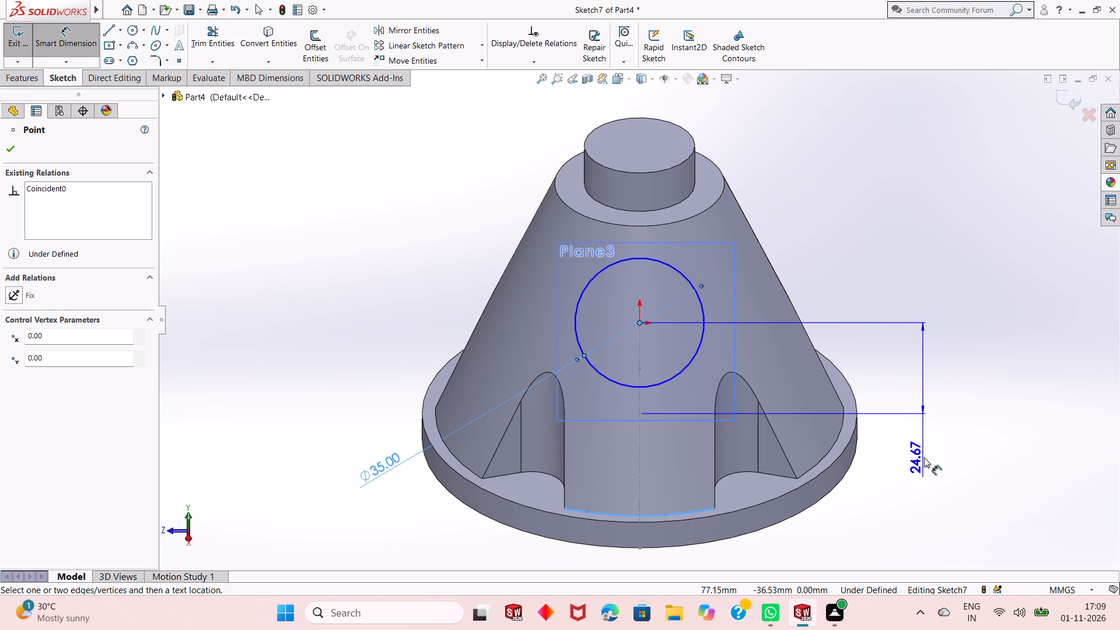
left_click(925, 457)
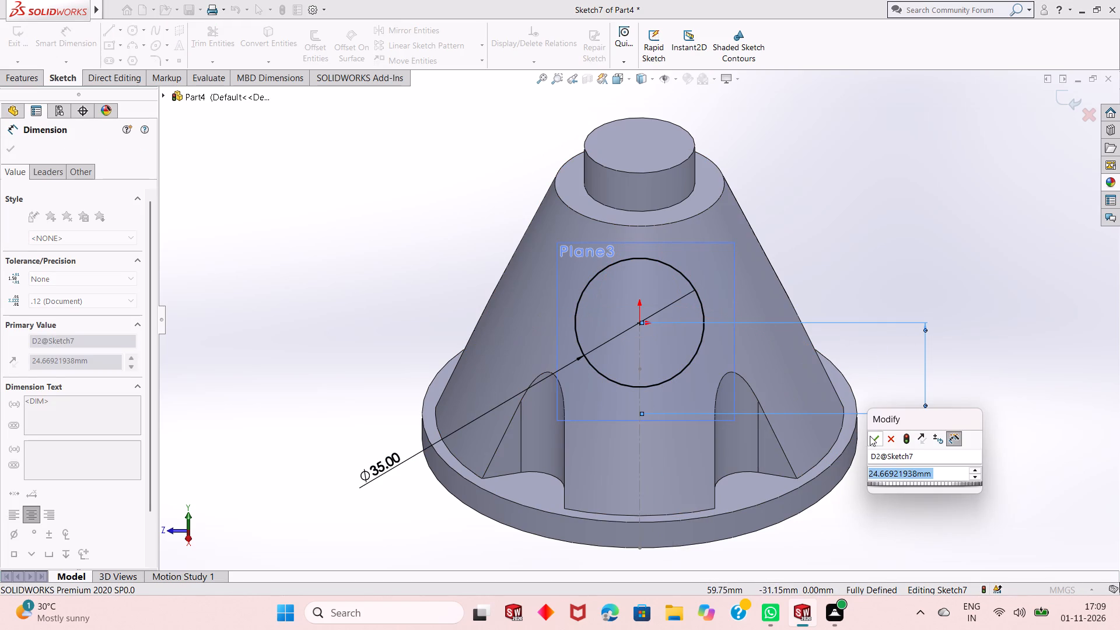
left_click(870, 437)
right_click(855, 231)
left_click(878, 271)
key("Escape")
key("Escape")
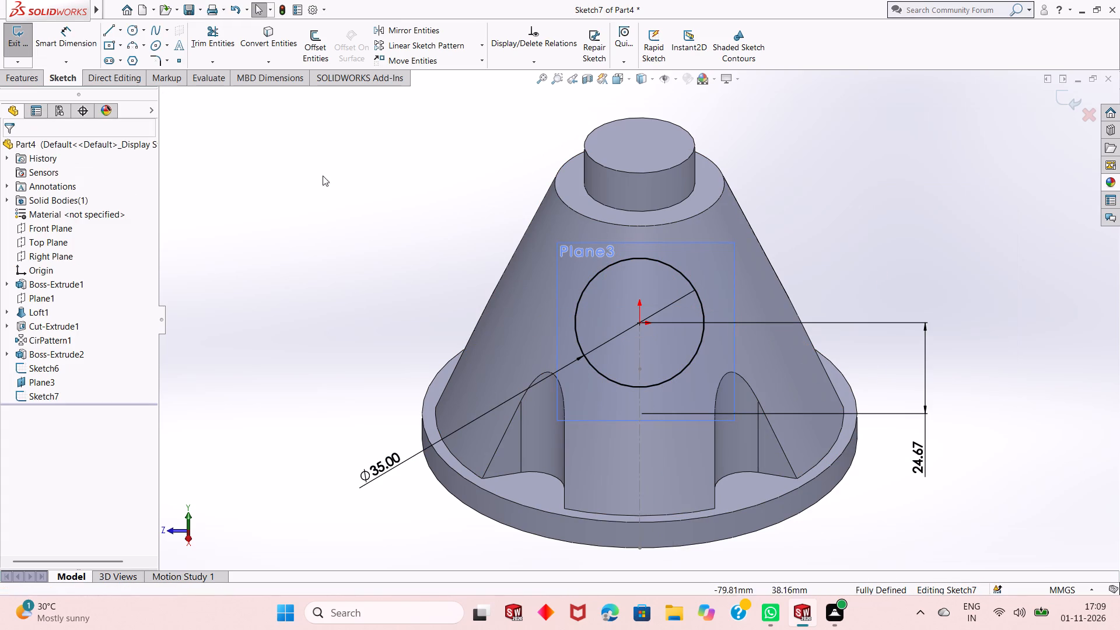
Extrude the 35 mm circle as a boss in the reversed direction toward the cone, using Up To Next with merged result.
left_click(3, 75)
left_click(23, 54)
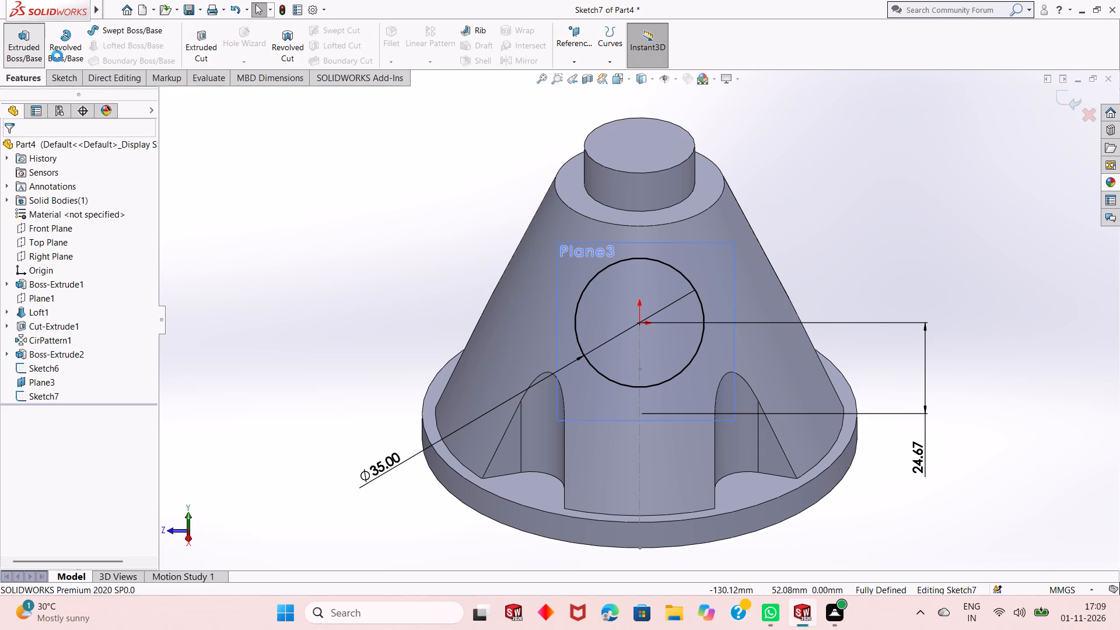
middle_click_drag(300, 230, 392, 229)
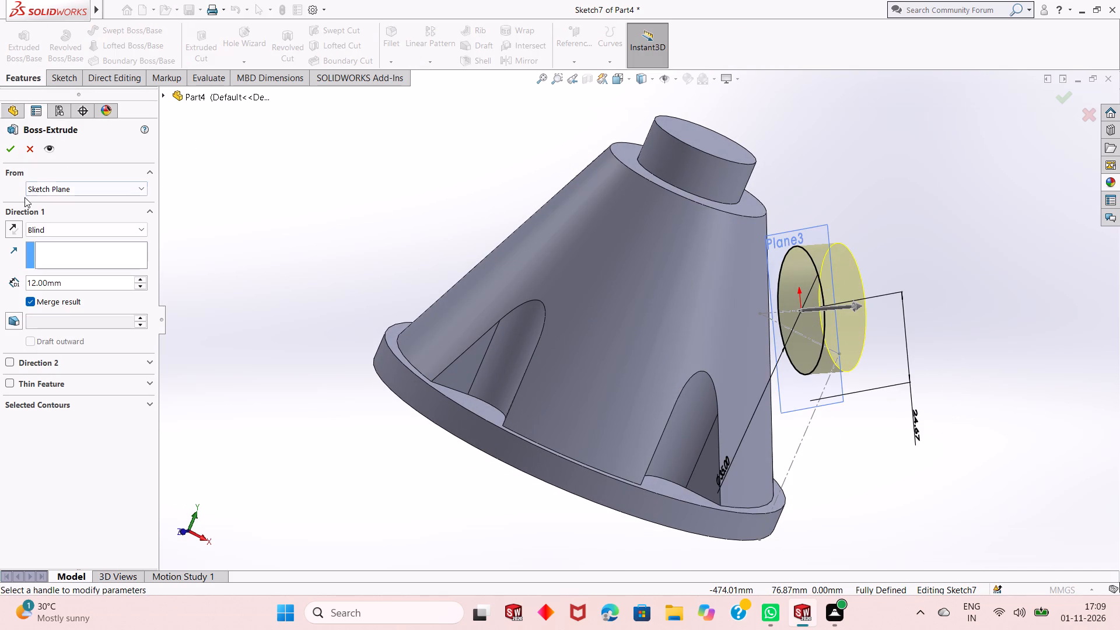
left_click(39, 225)
double_click(8, 233)
left_click(53, 231)
left_click(76, 262)
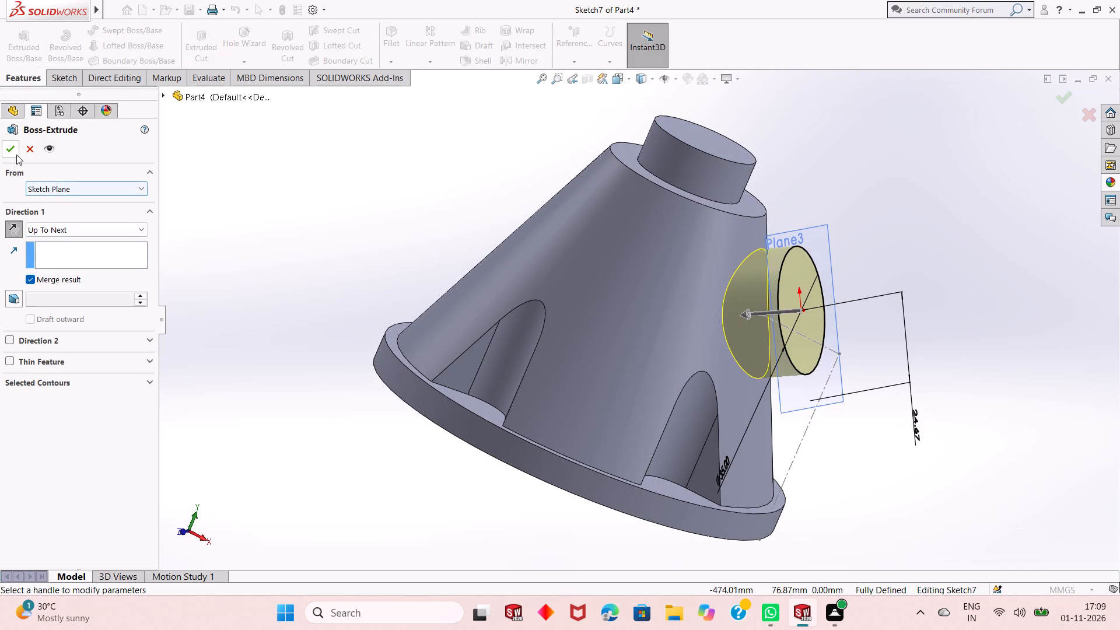
left_click(16, 153)
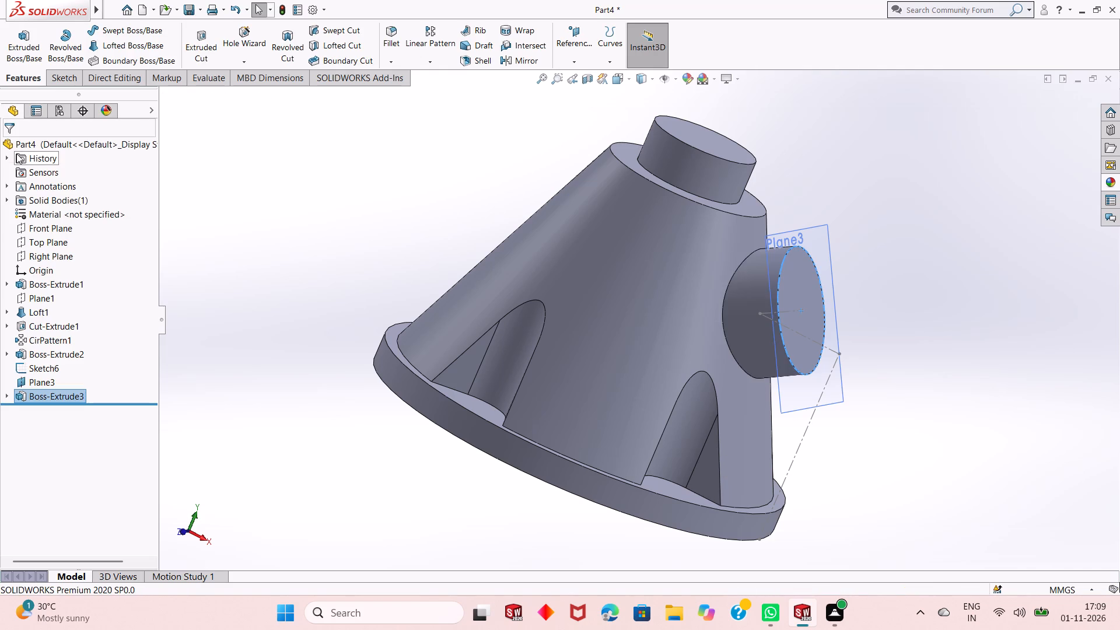
key("Escape")
Hide the inclined reference plane at the side boss's outer face.
right_click(817, 240)
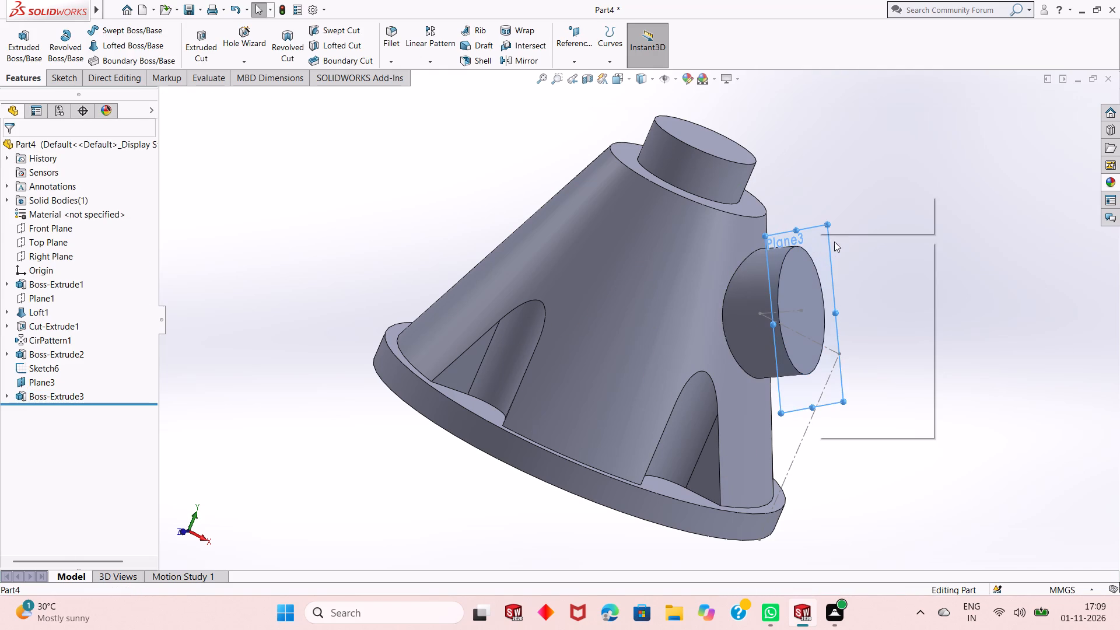
left_click(862, 228)
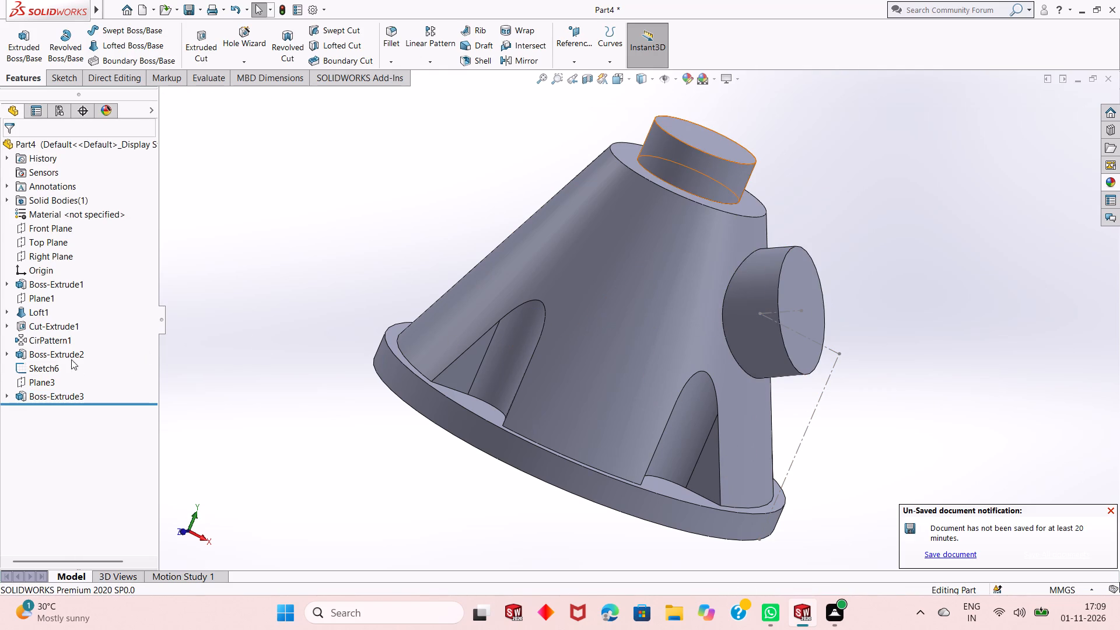
Hide the construction sketch that locates the inclined side boss.
right_click(48, 367)
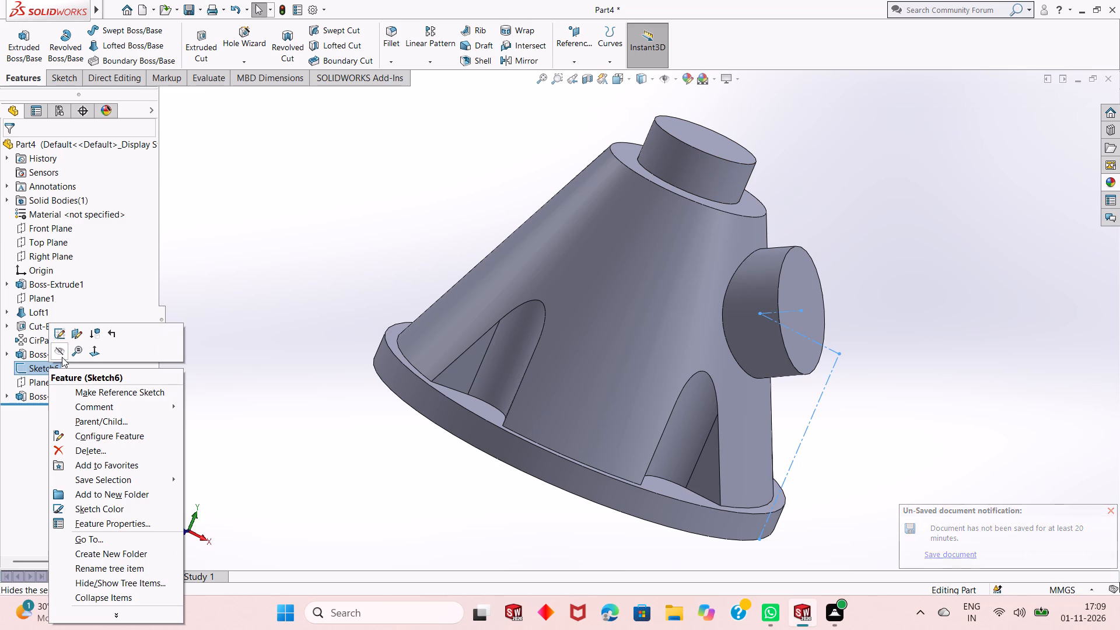
left_click(62, 353)
key("Escape")
Examine the cone, both bosses, the arched cutouts and the underside of the base disc from several angles.
middle_click_drag(870, 313, 908, 148)
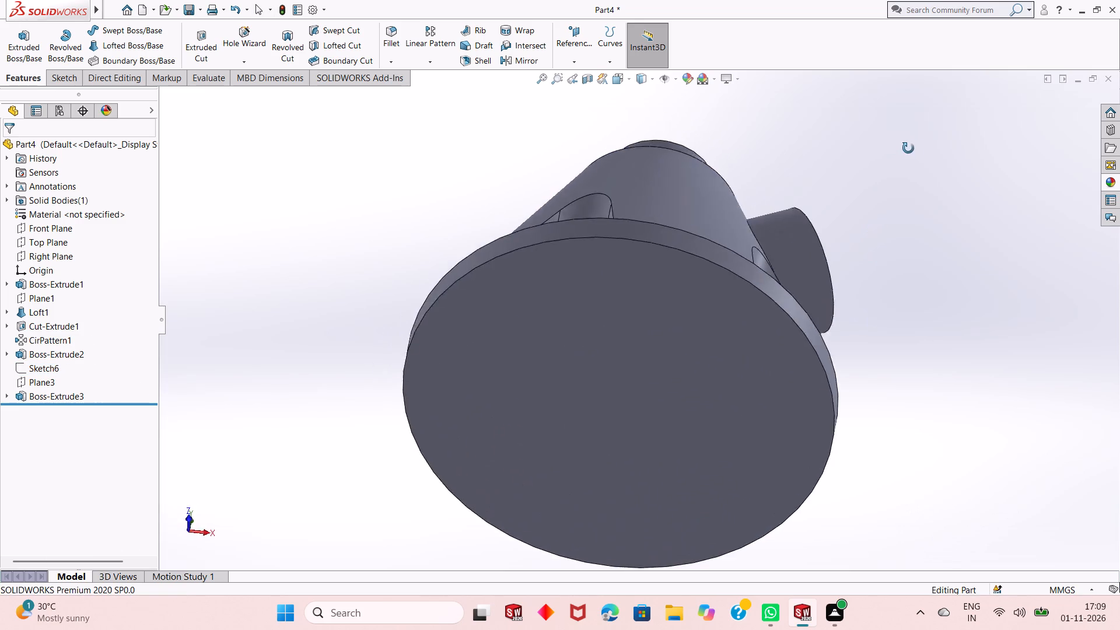
middle_click_drag(908, 148, 871, 323)
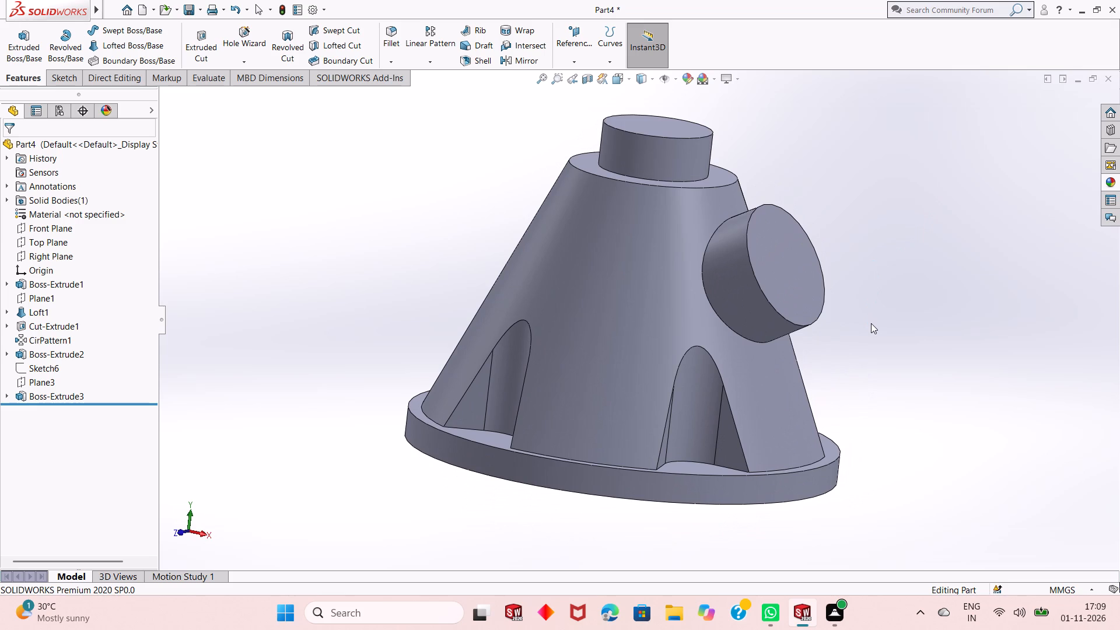
middle_click_drag(638, 381, 676, 228)
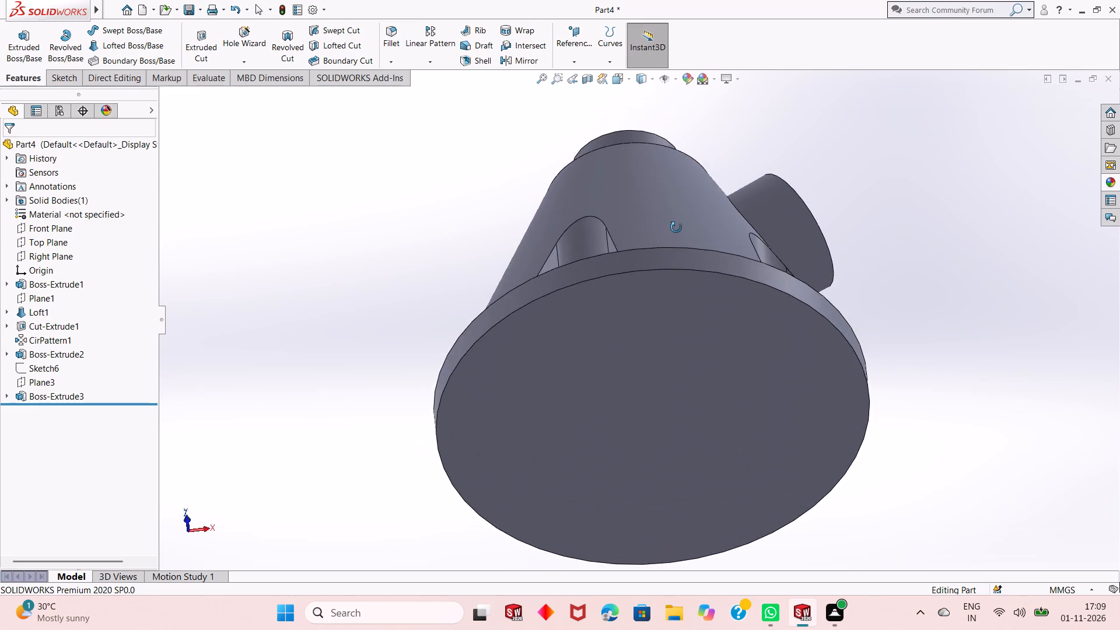
middle_click_drag(676, 228, 656, 373)
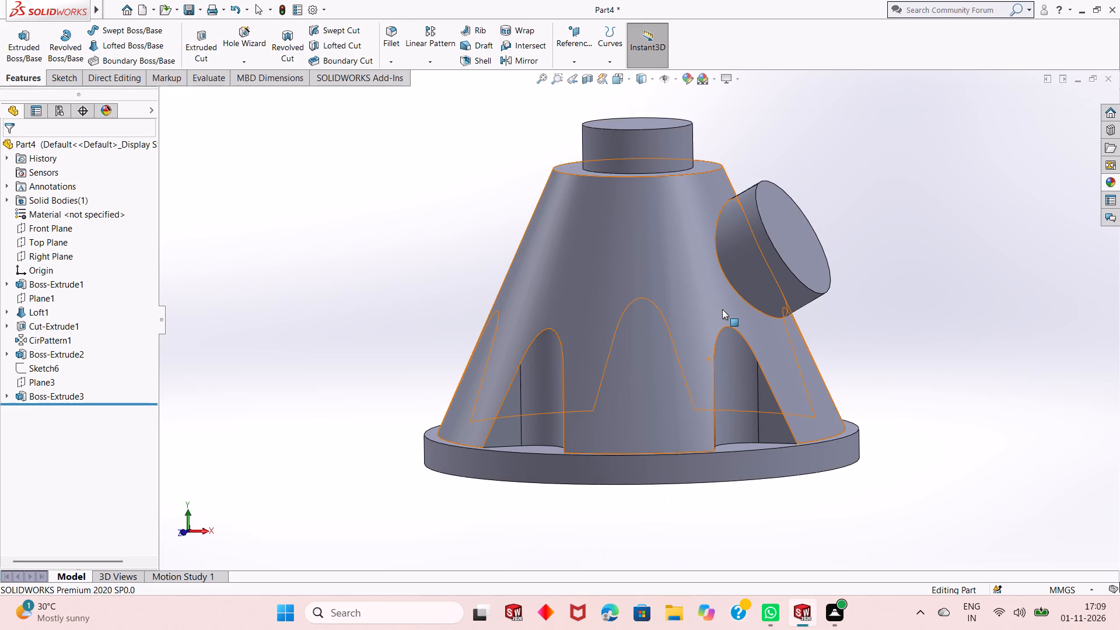
scroll(708, 317, "up", 1)
middle_click_drag(677, 251, 682, 293)
scroll(684, 292, "up", 2)
scroll(675, 276, "down", 1)
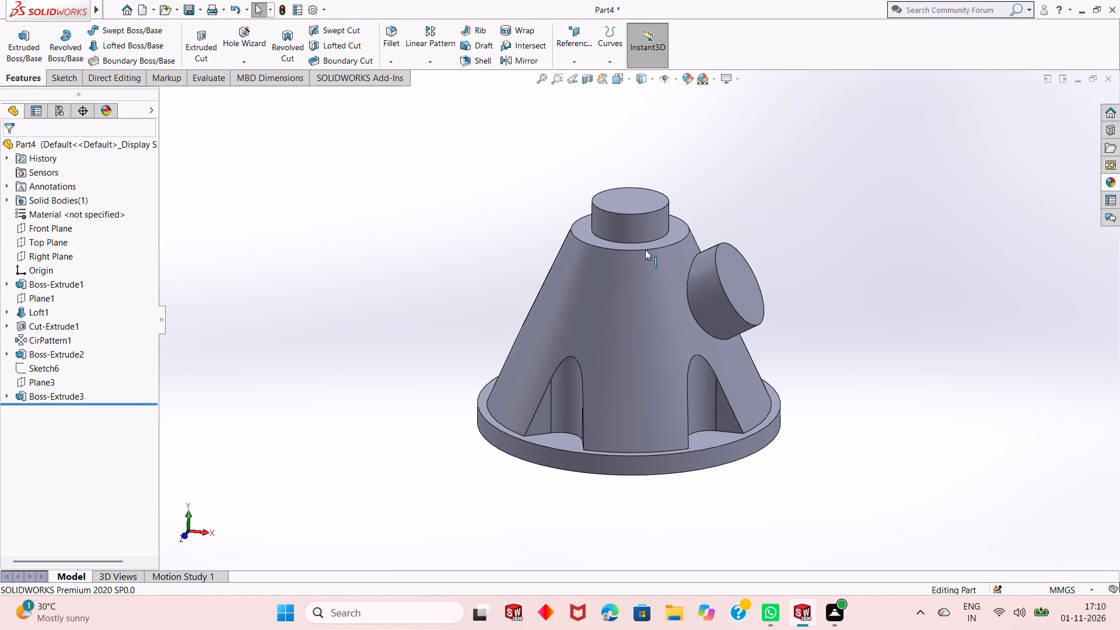
middle_click_drag(644, 251, 646, 238)
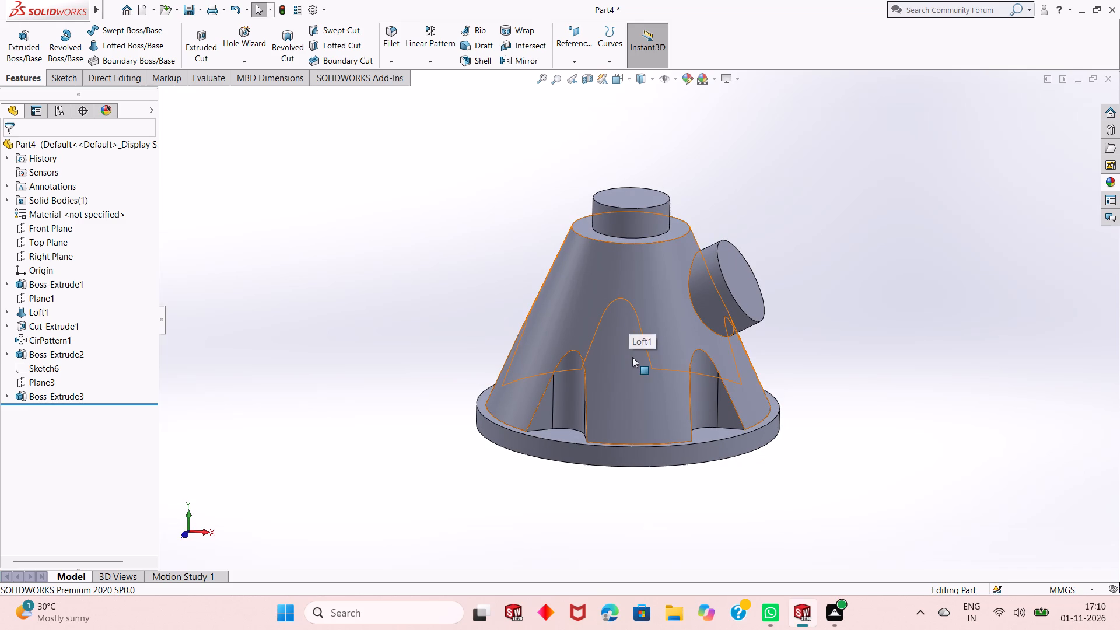
middle_click_drag(633, 362, 660, 244)
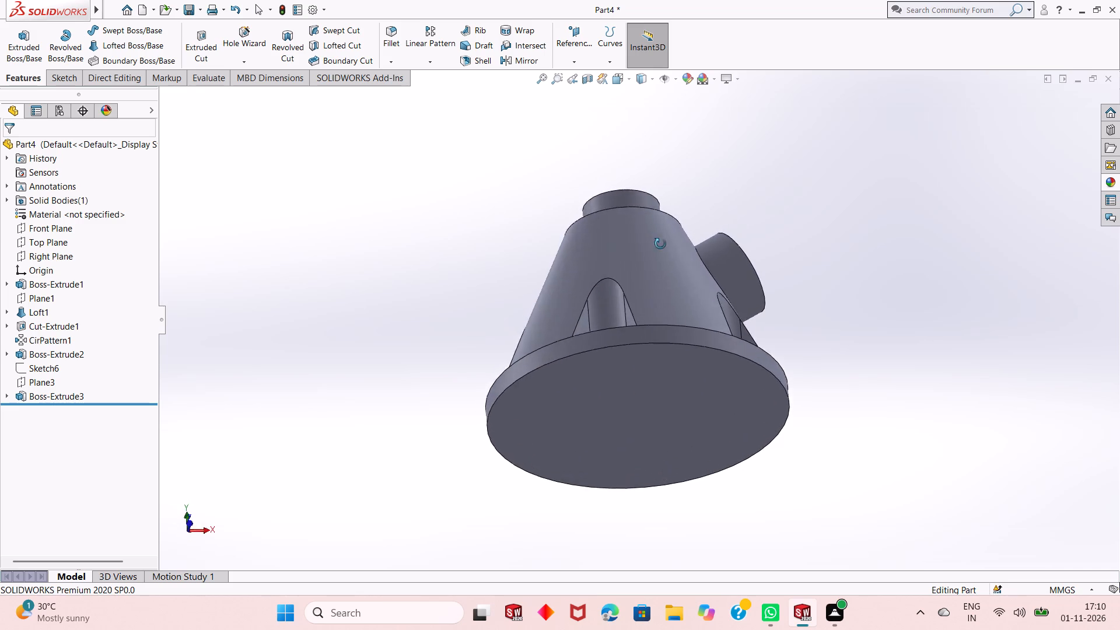
middle_click_drag(660, 244, 577, 233)
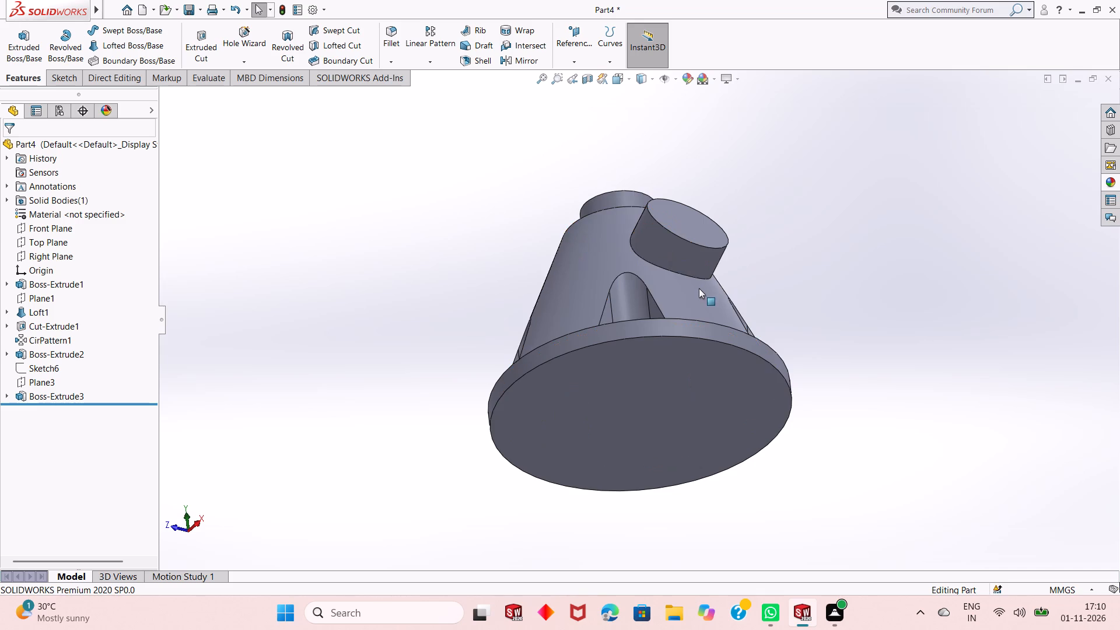
middle_click_drag(699, 289, 694, 339)
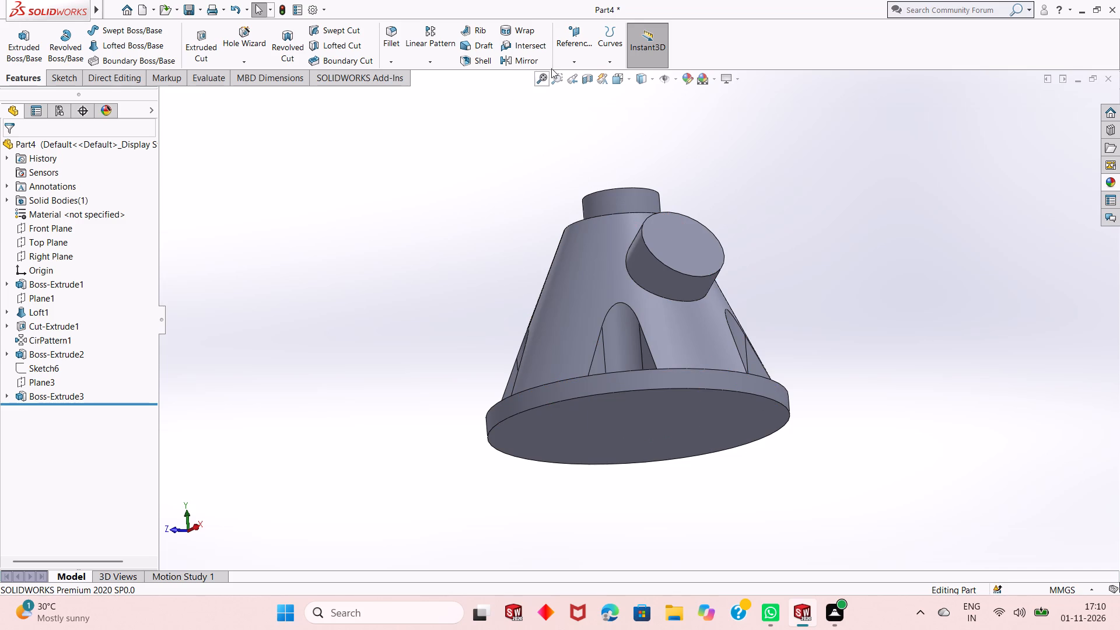
Create a planar section view of the part through the Front Plane with 0 mm offset.
left_click(587, 79)
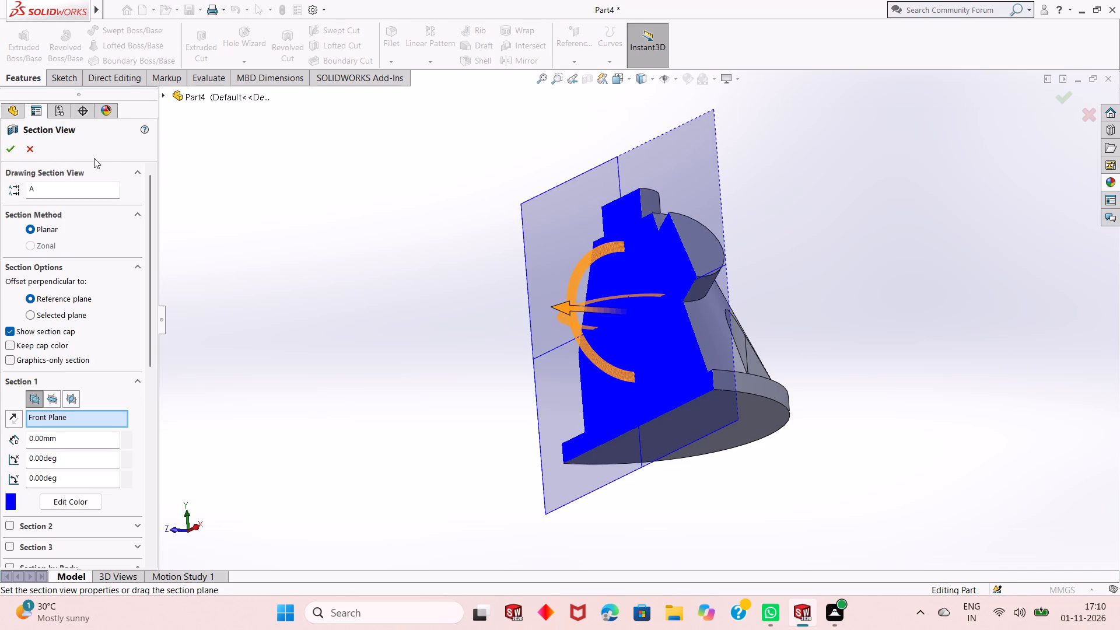
left_click(5, 152)
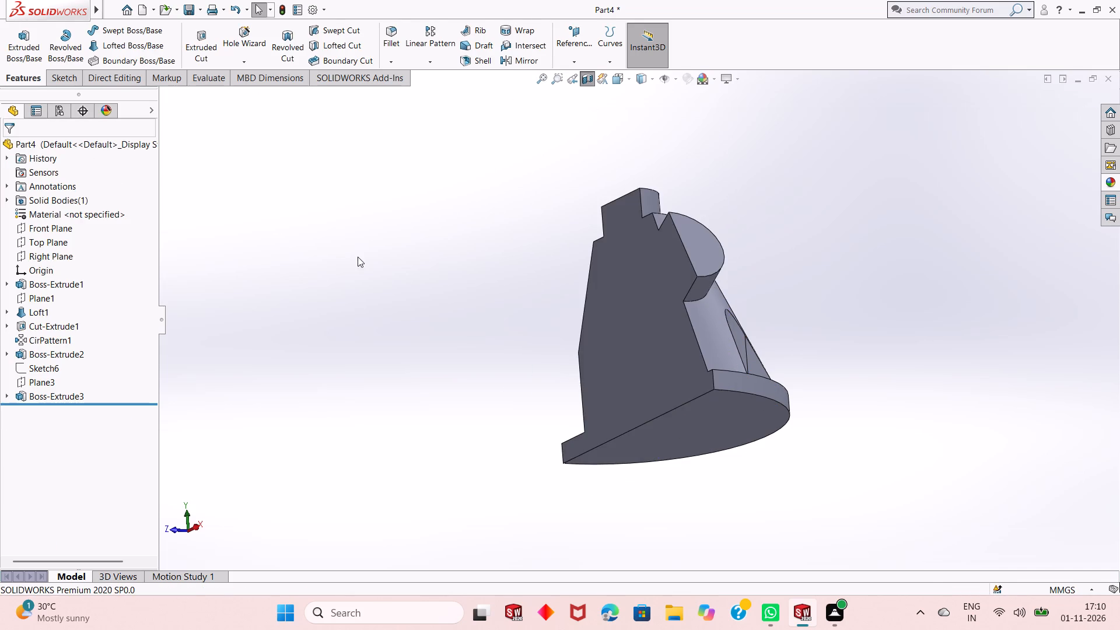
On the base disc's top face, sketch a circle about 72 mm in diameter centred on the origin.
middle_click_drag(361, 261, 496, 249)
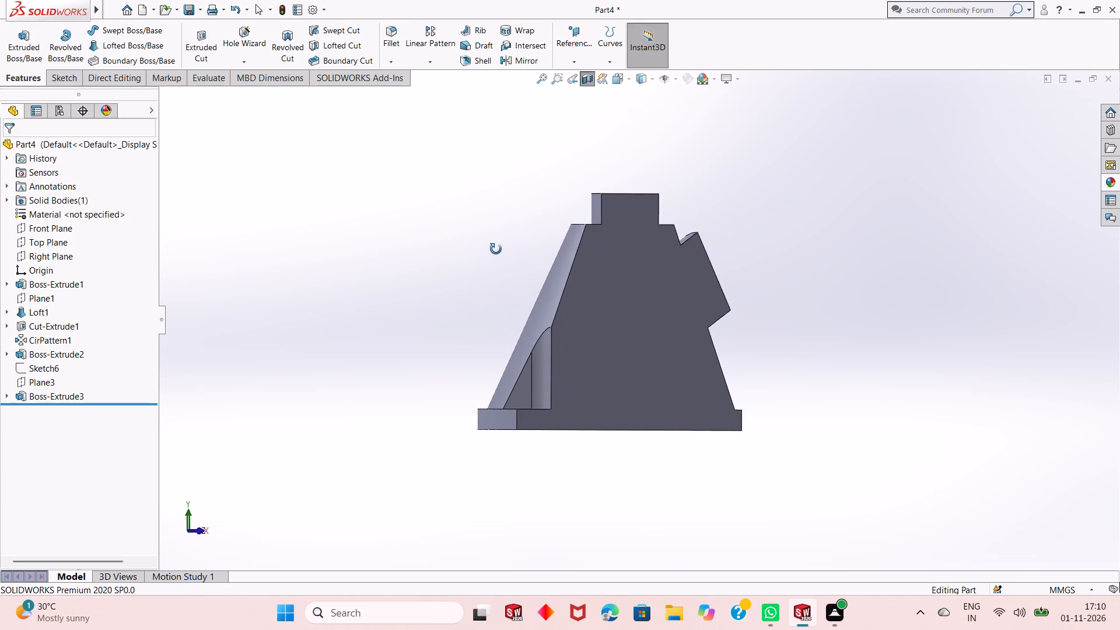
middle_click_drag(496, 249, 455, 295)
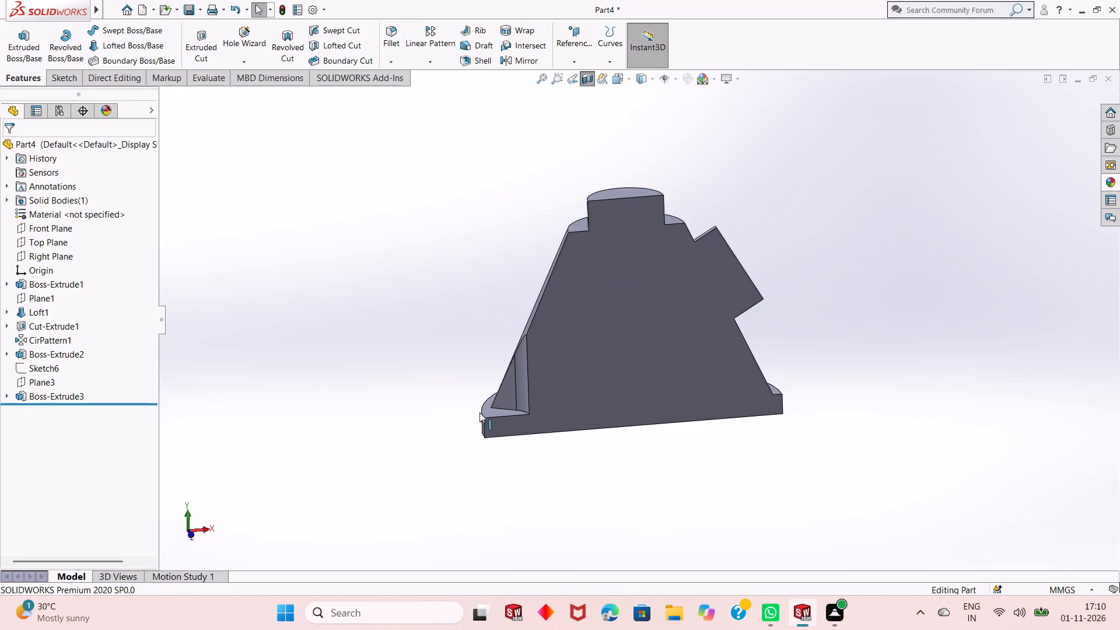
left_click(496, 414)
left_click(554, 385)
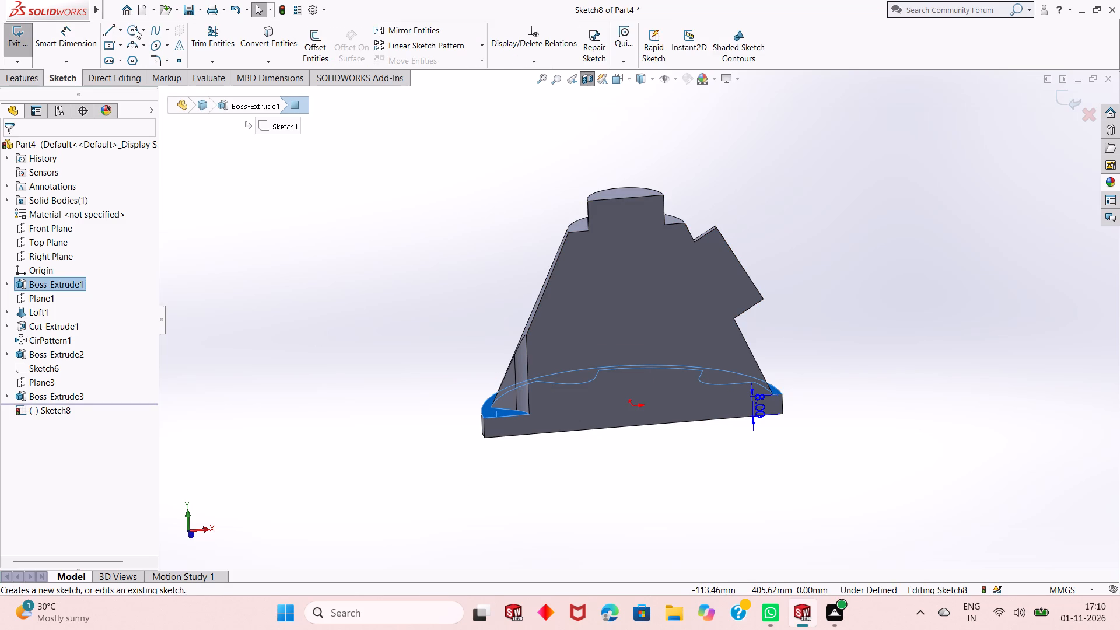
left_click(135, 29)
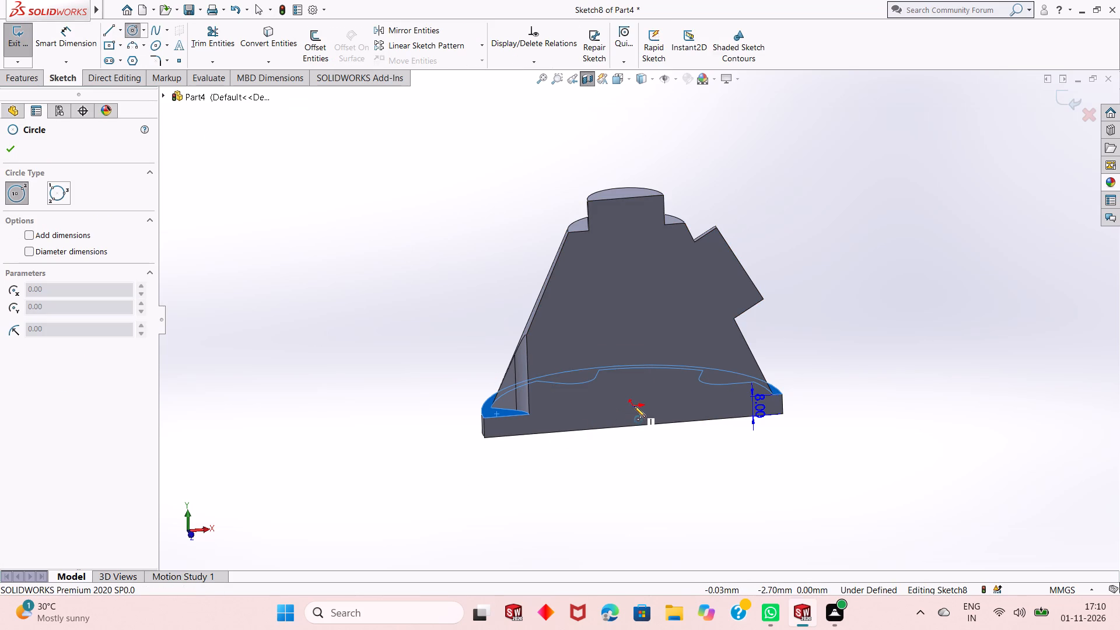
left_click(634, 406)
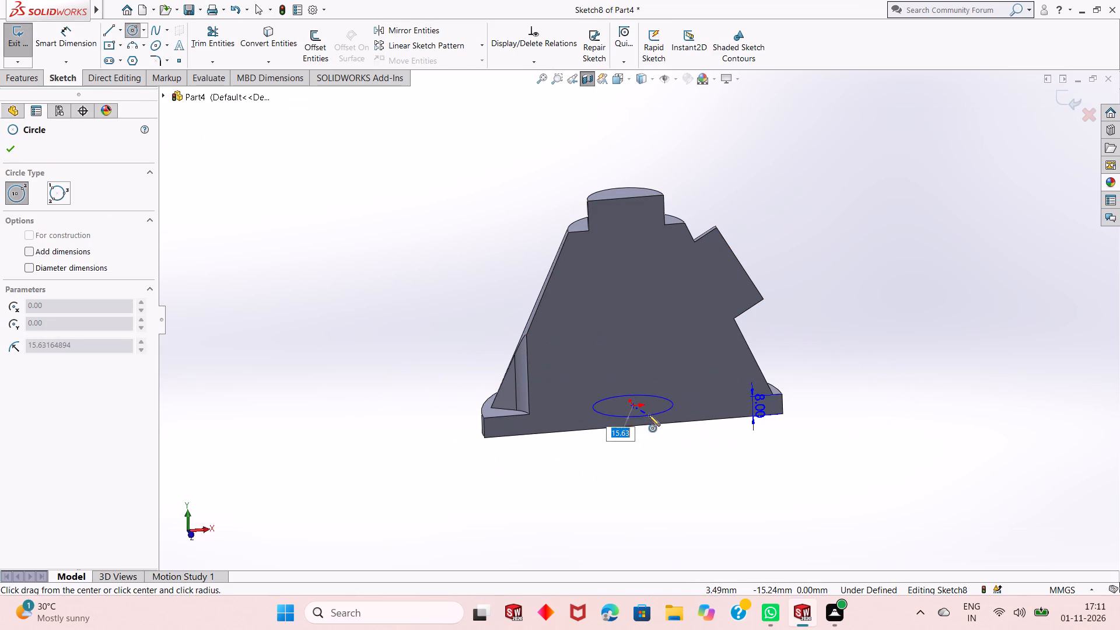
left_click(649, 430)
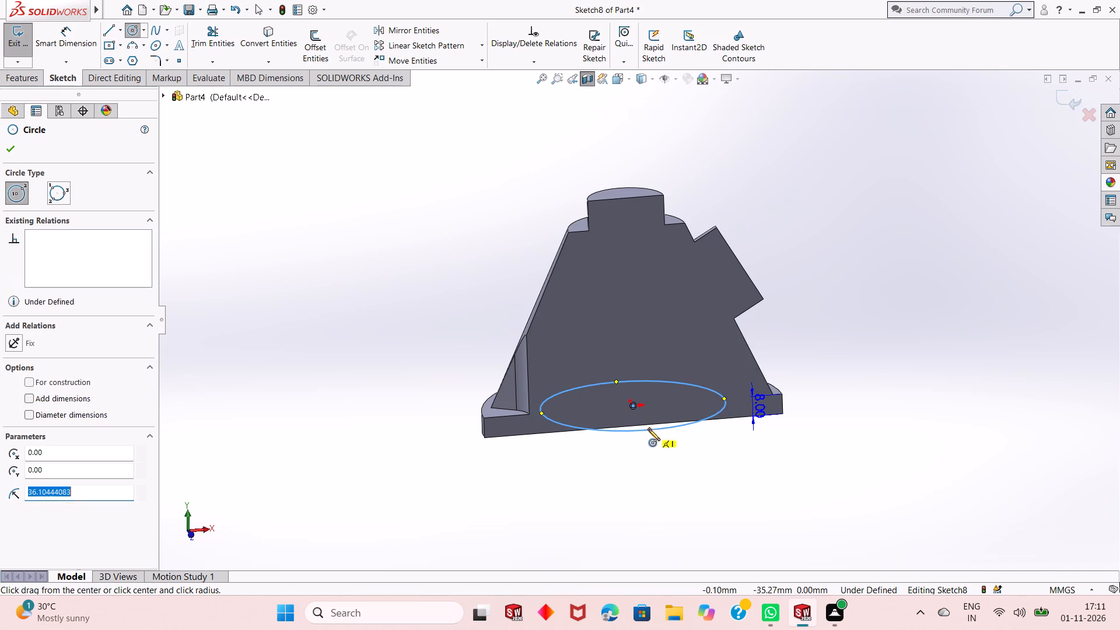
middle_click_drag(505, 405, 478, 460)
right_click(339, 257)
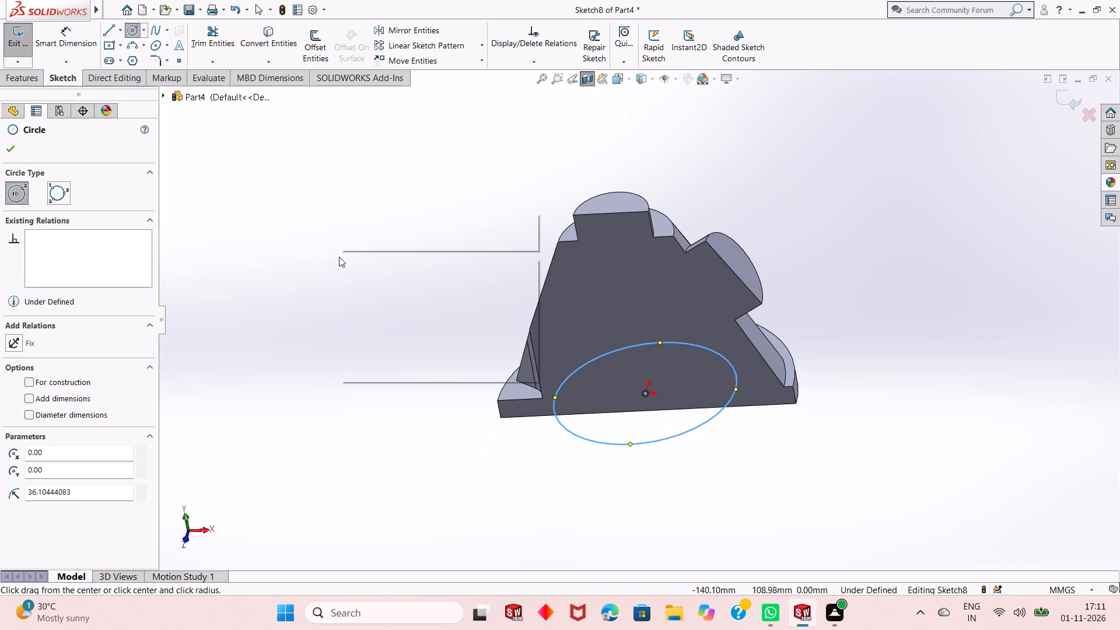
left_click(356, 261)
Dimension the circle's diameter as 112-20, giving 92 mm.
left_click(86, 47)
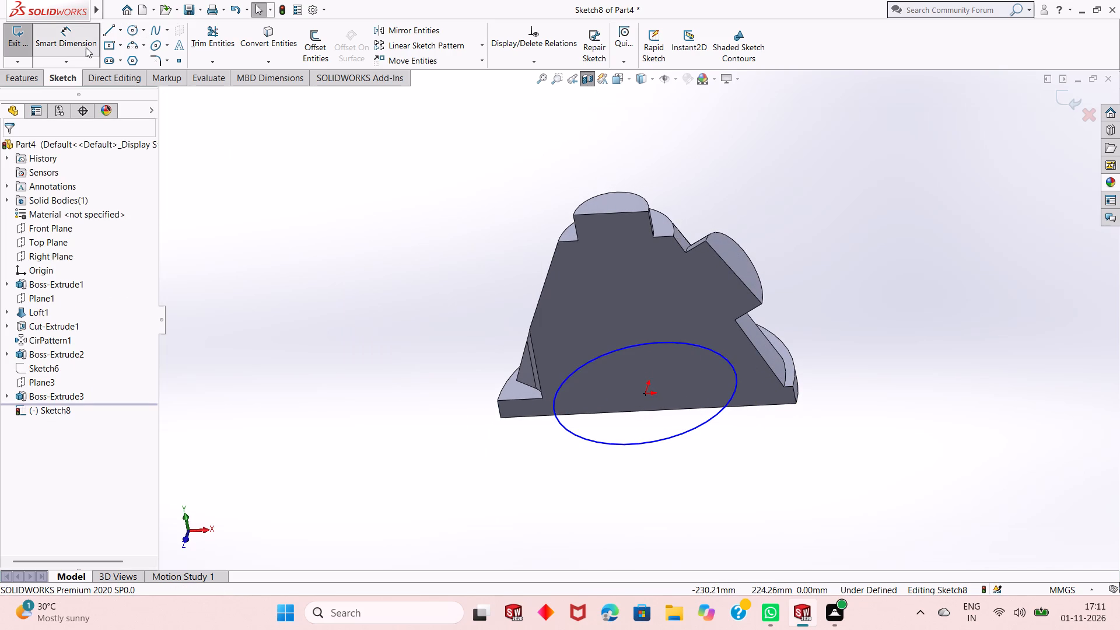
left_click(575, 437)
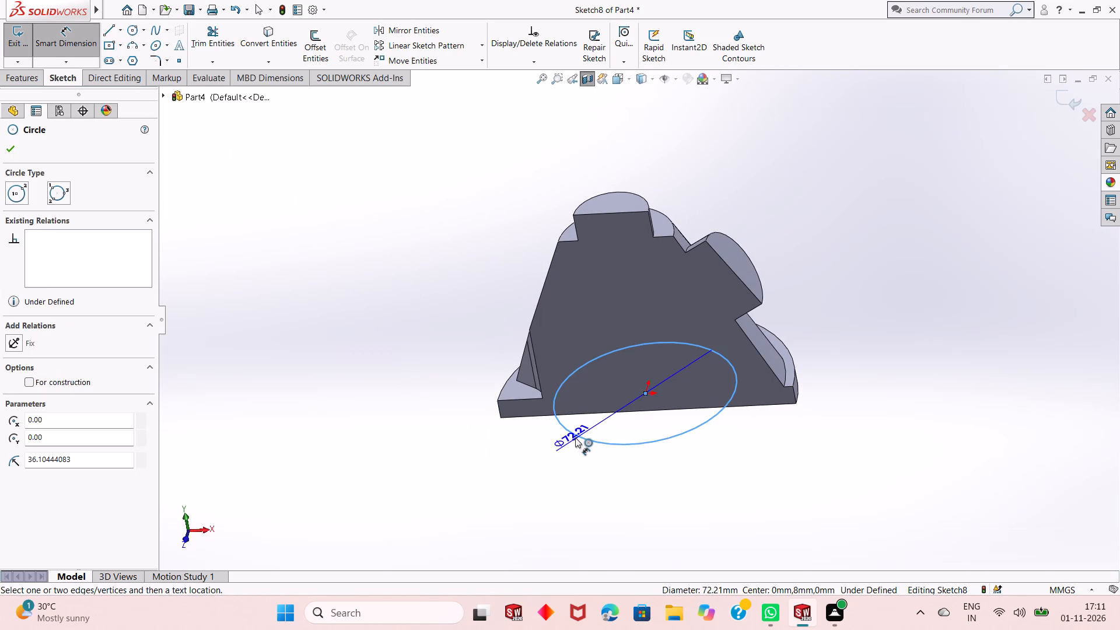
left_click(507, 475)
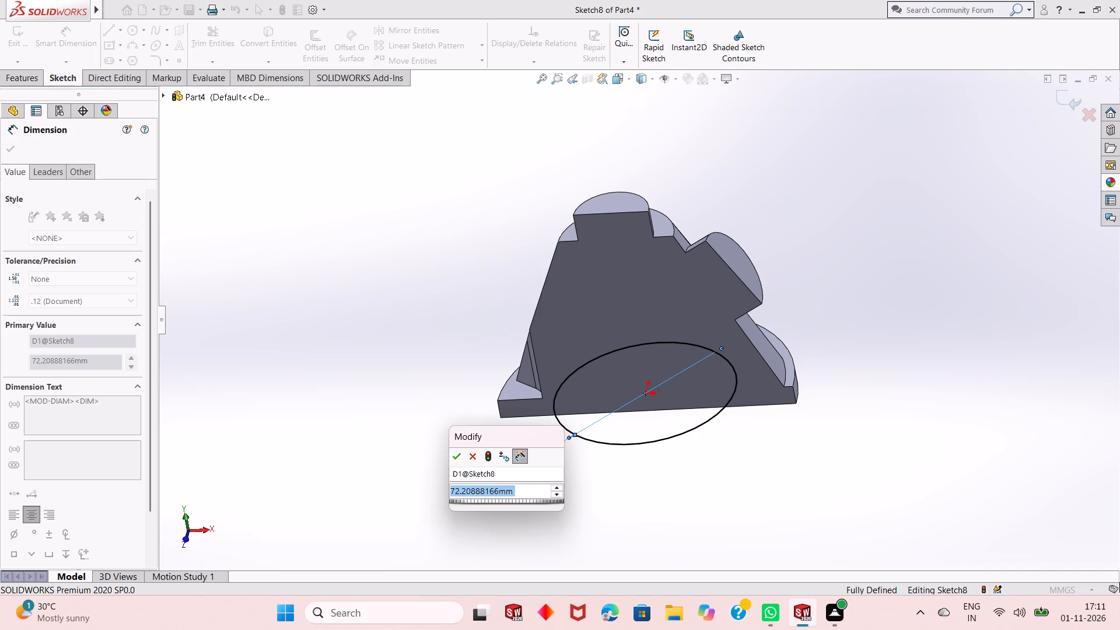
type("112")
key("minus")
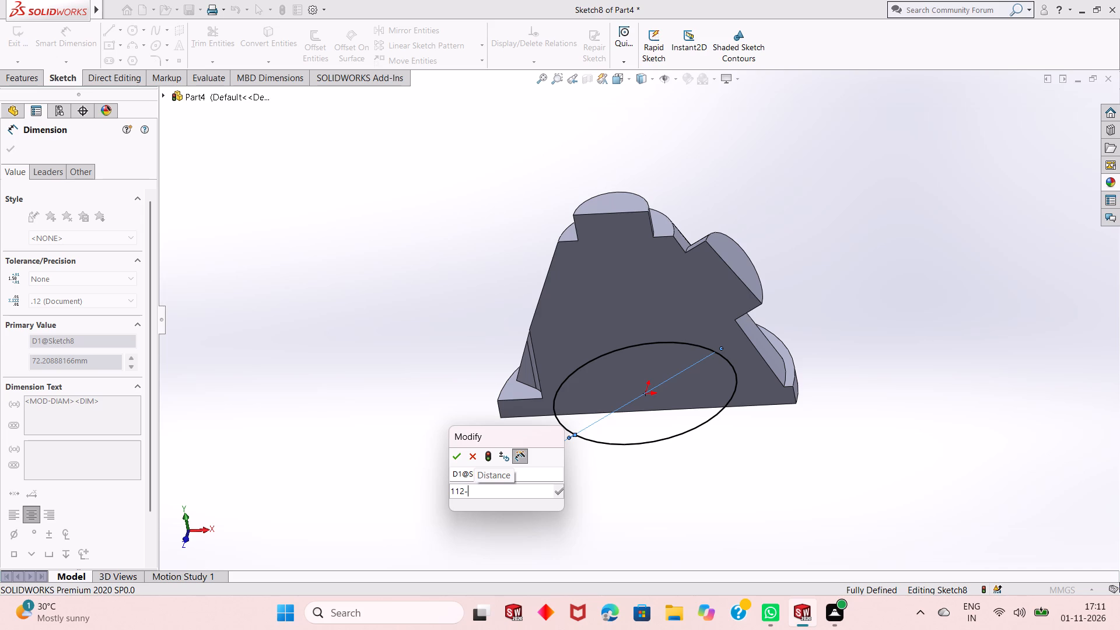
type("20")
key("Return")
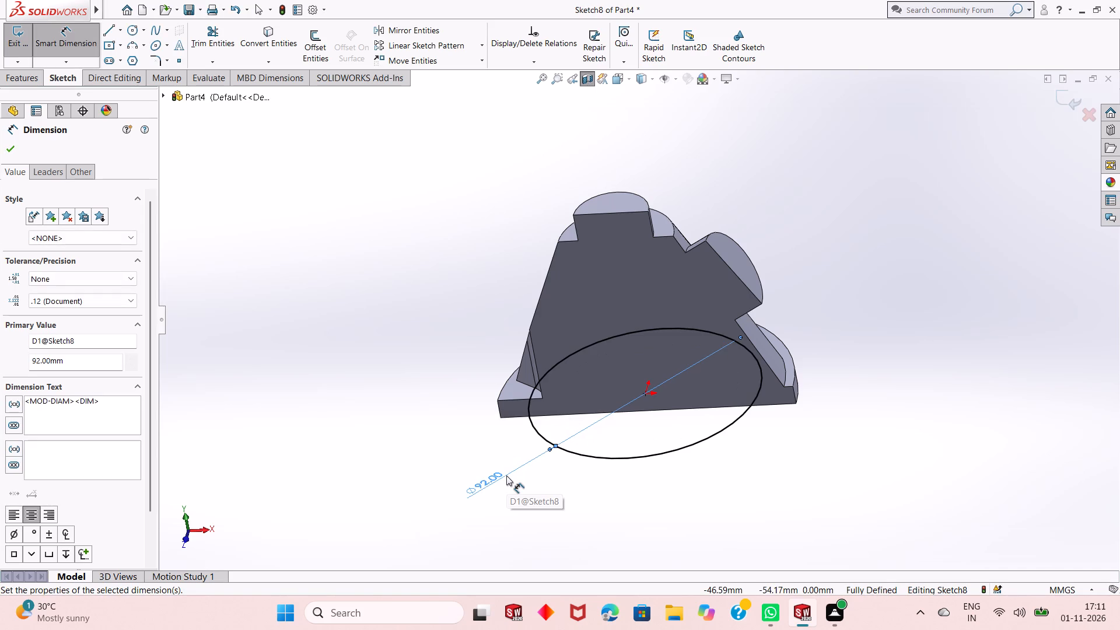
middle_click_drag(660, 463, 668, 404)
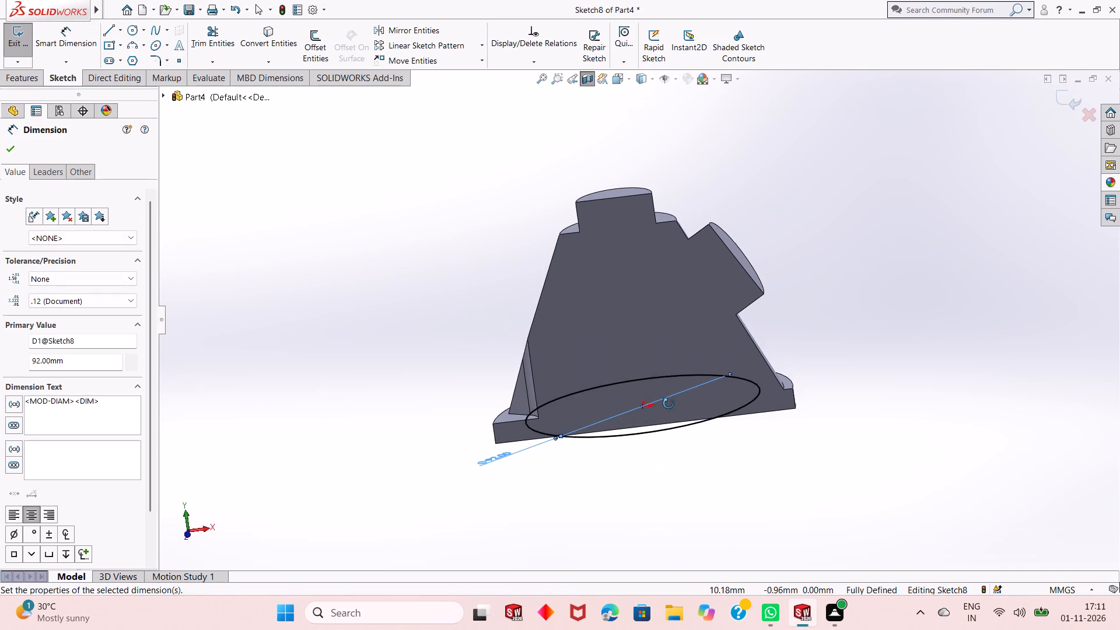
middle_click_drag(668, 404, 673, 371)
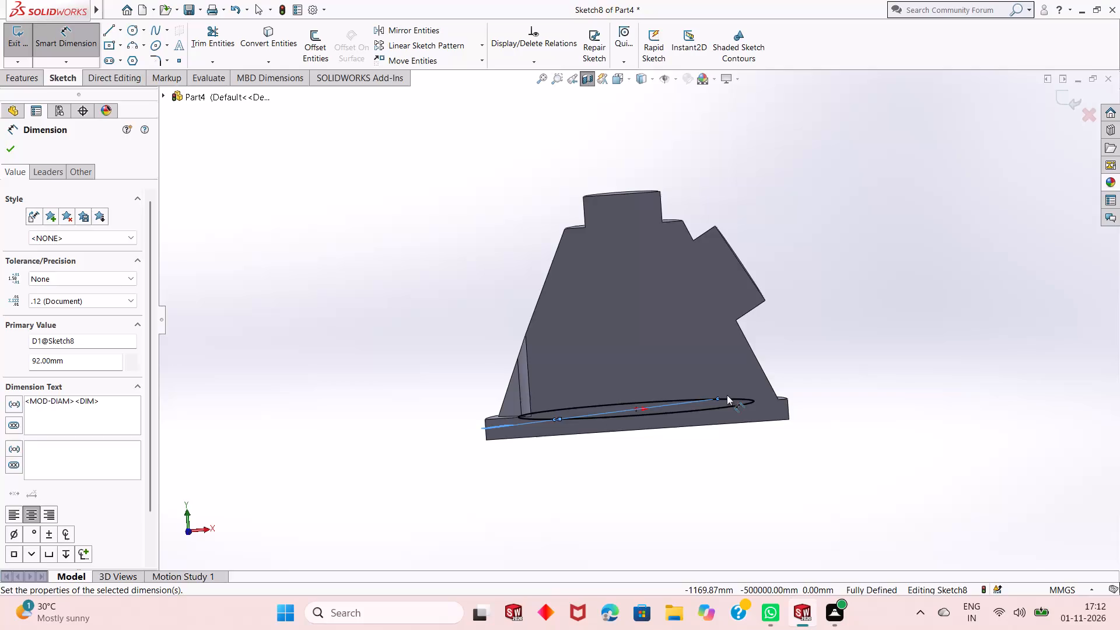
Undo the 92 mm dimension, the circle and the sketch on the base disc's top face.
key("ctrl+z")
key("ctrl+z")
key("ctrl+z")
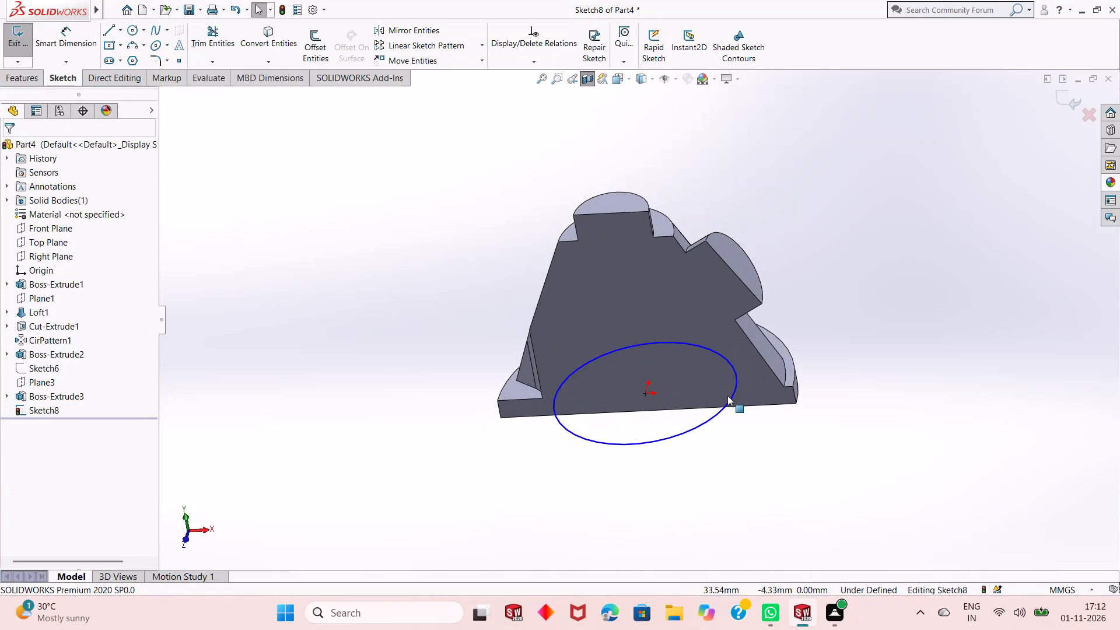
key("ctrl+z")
Start a new sketch on the Front Plane, over the sectioned face of the part.
middle_click_drag(685, 434, 675, 366)
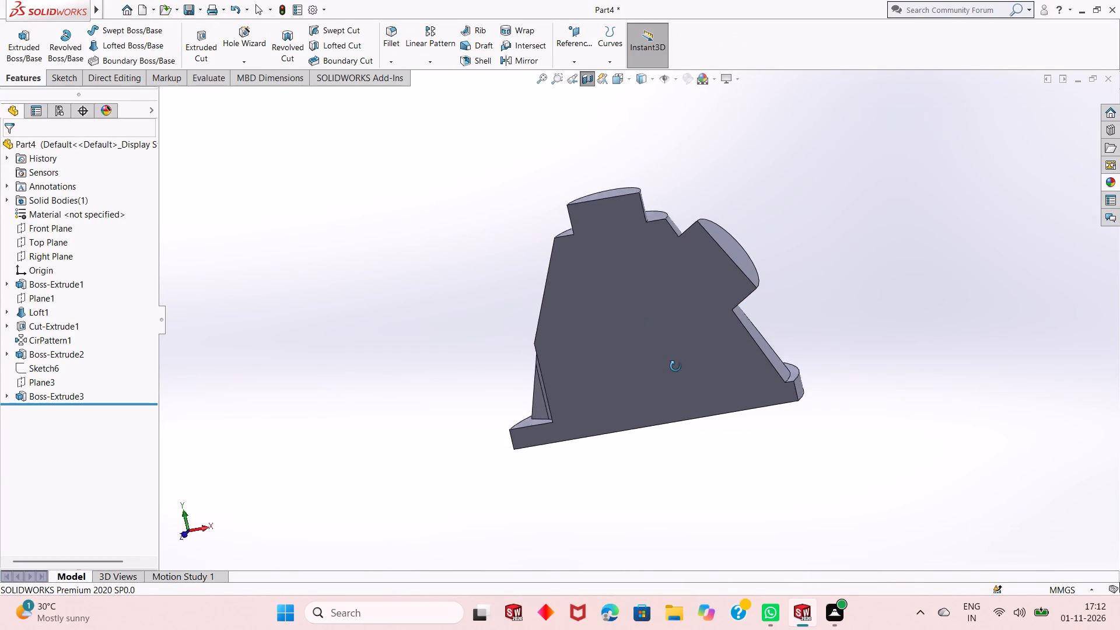
middle_click_drag(675, 366, 696, 331)
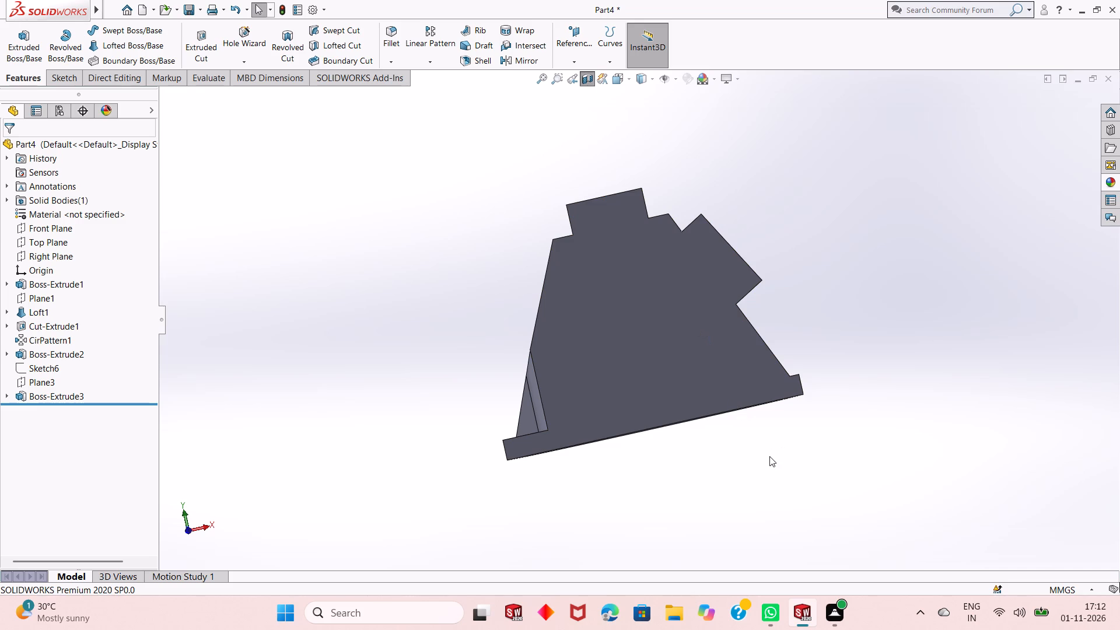
scroll(769, 454, "down", 2)
scroll(710, 430, "up", 2)
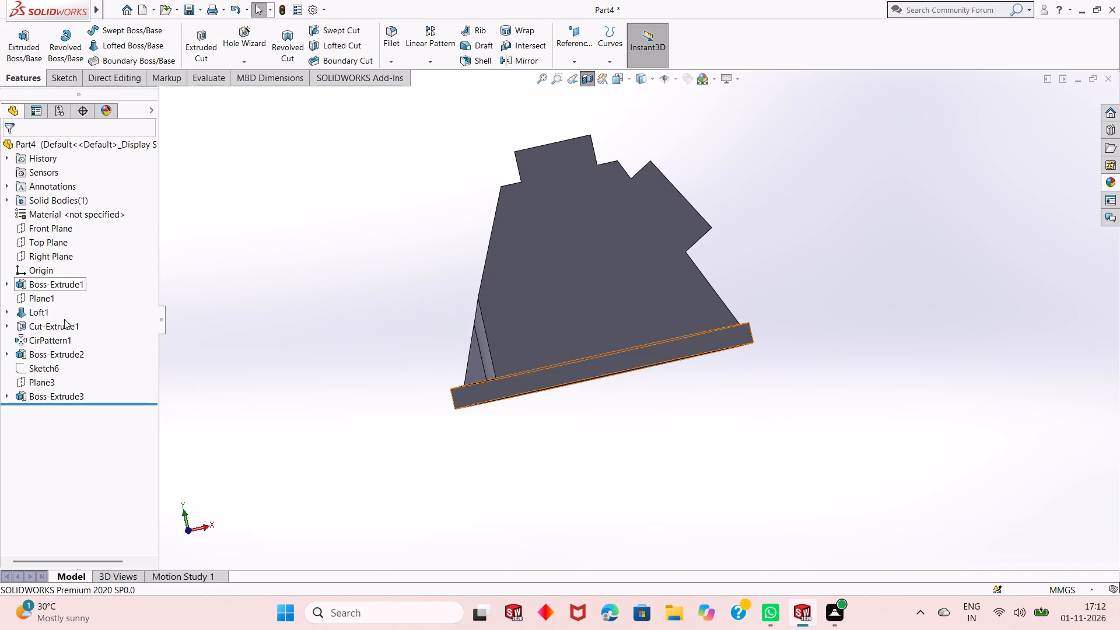
left_click(63, 233)
middle_click_drag(261, 276, 271, 278)
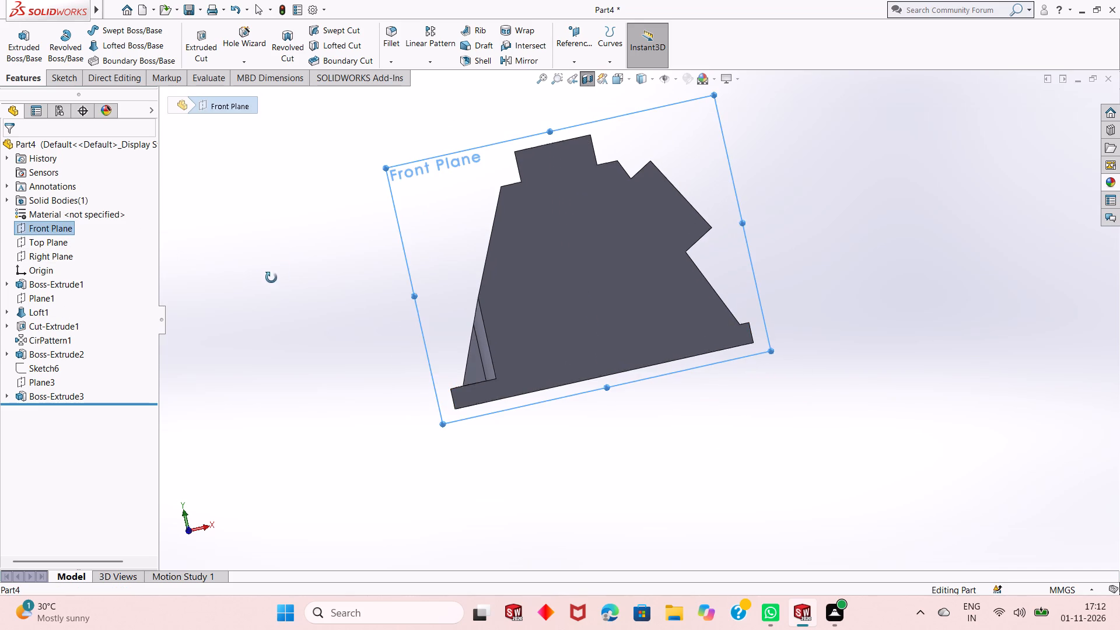
middle_click_drag(271, 278, 290, 275)
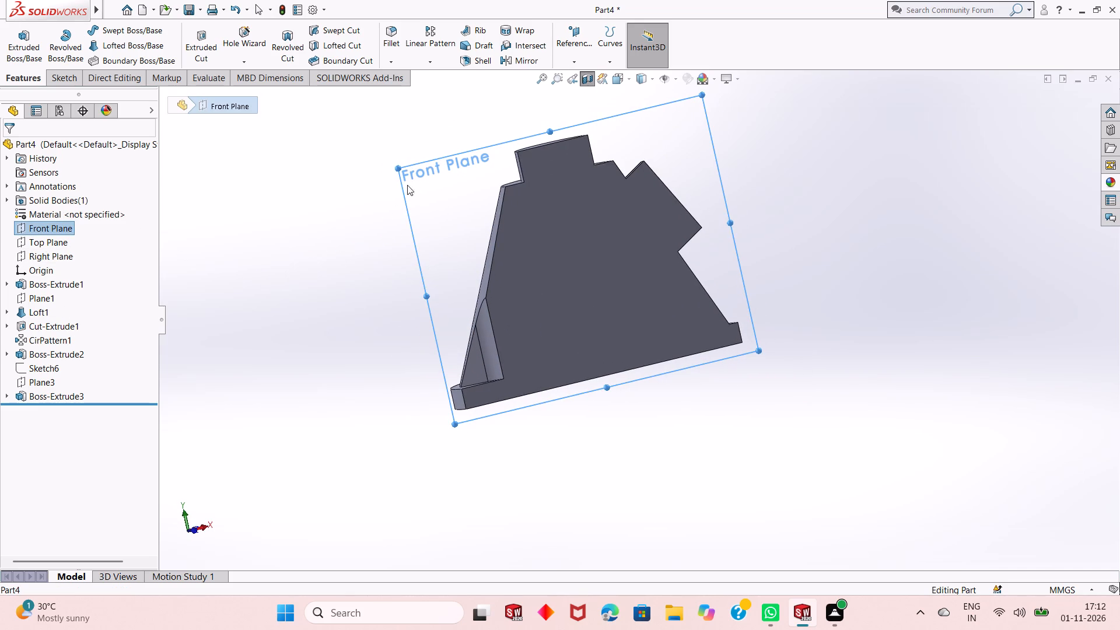
right_click(422, 180)
left_click(448, 163)
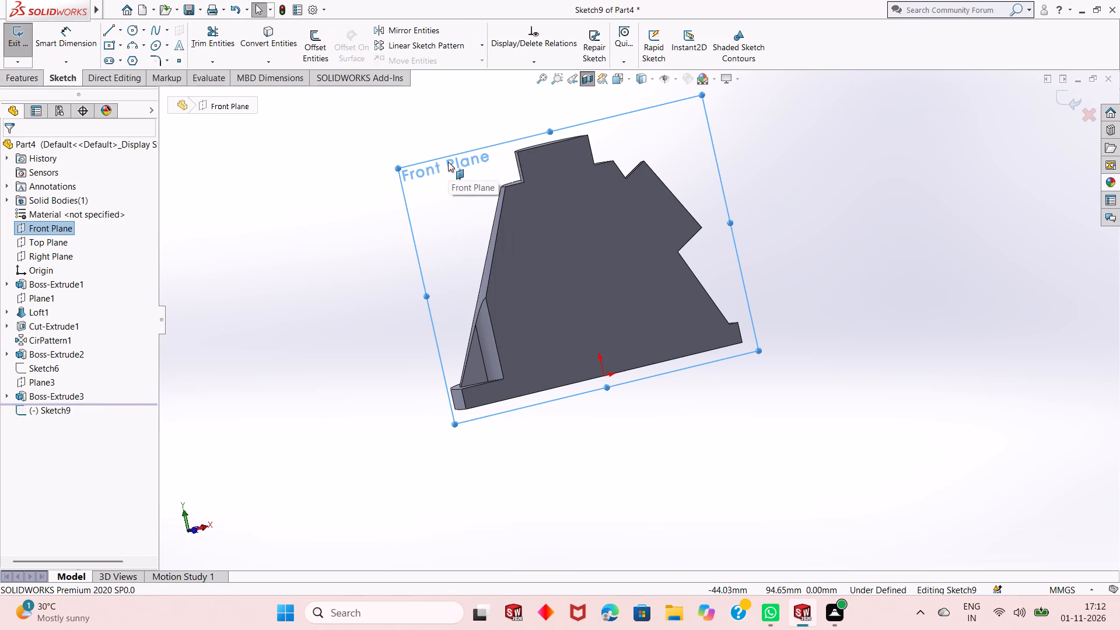
key("ctrl+8")
scroll(580, 321, "up", 3)
key("Escape")
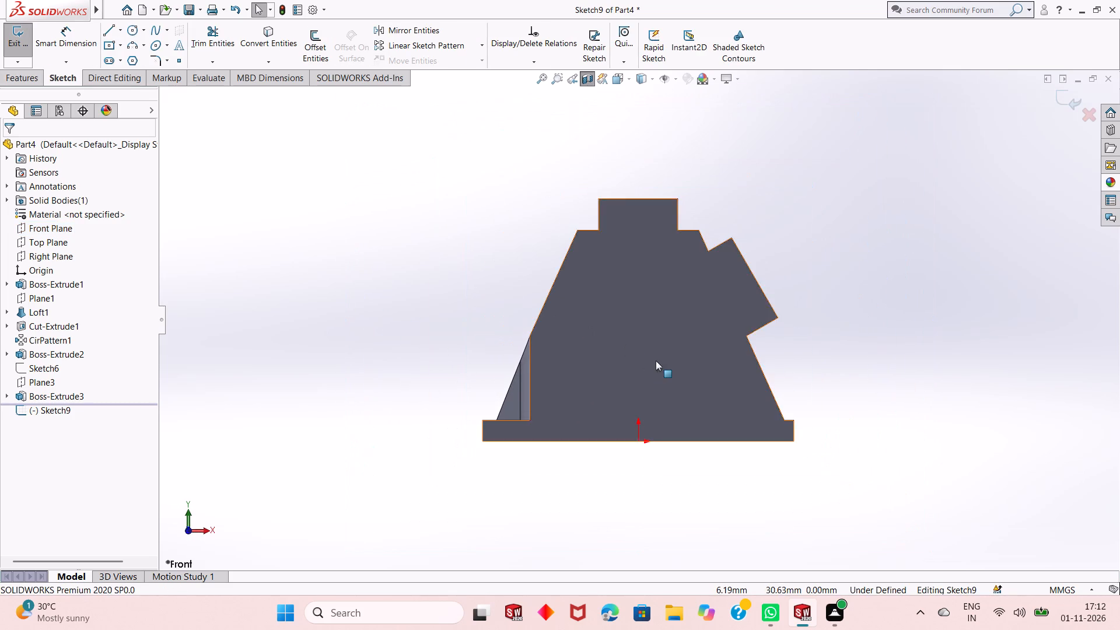
scroll(656, 360, "down", 1)
scroll(652, 350, "up", 1)
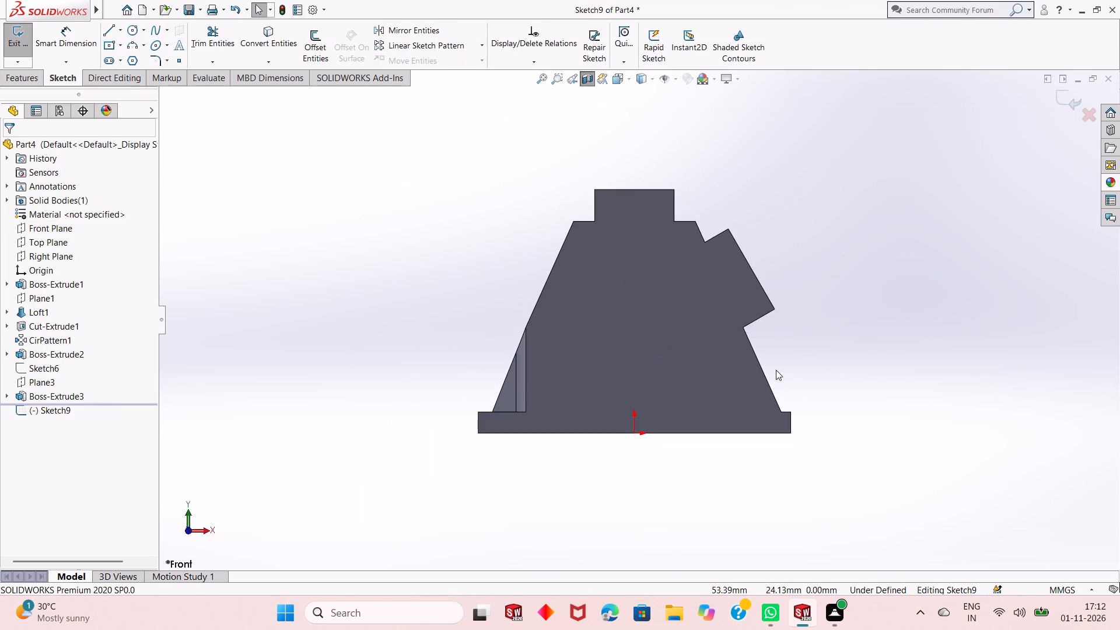
scroll(663, 334, "up", 1)
scroll(679, 368, "down", 1)
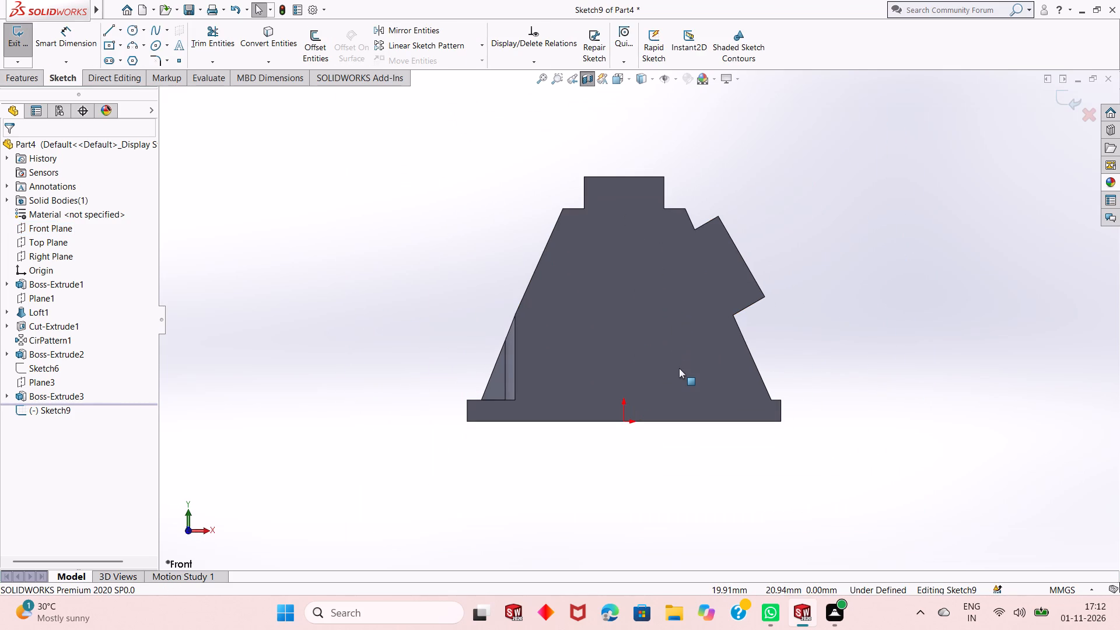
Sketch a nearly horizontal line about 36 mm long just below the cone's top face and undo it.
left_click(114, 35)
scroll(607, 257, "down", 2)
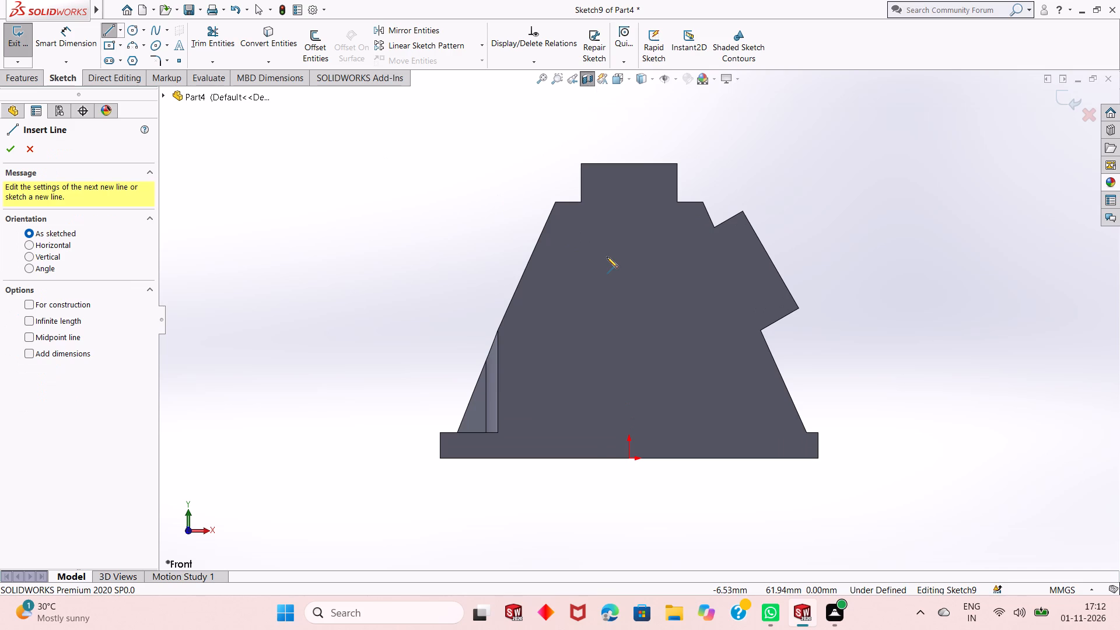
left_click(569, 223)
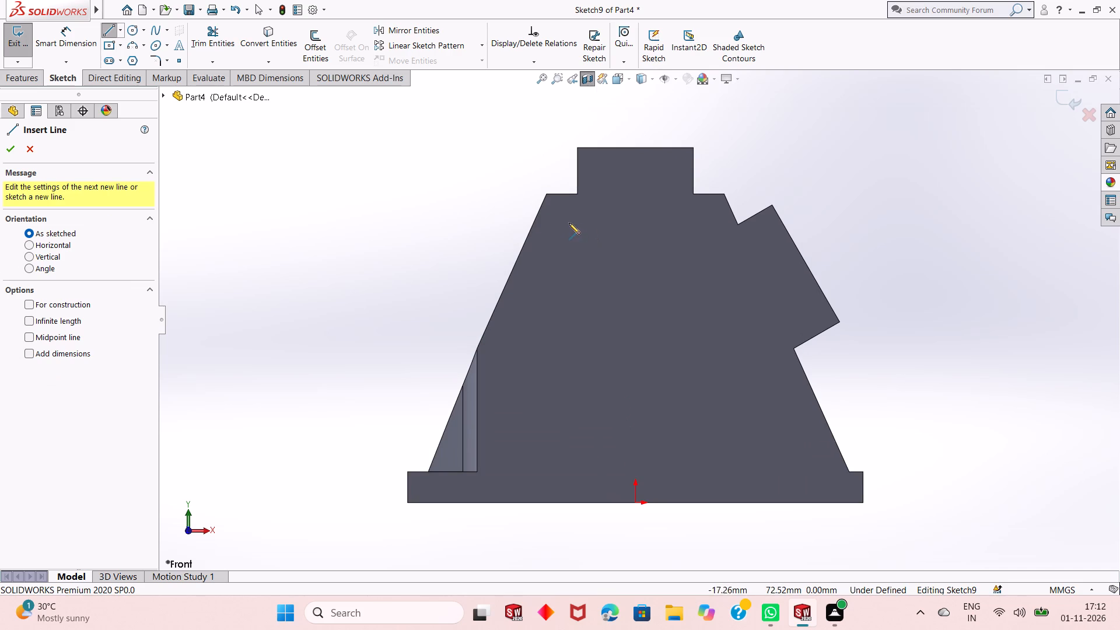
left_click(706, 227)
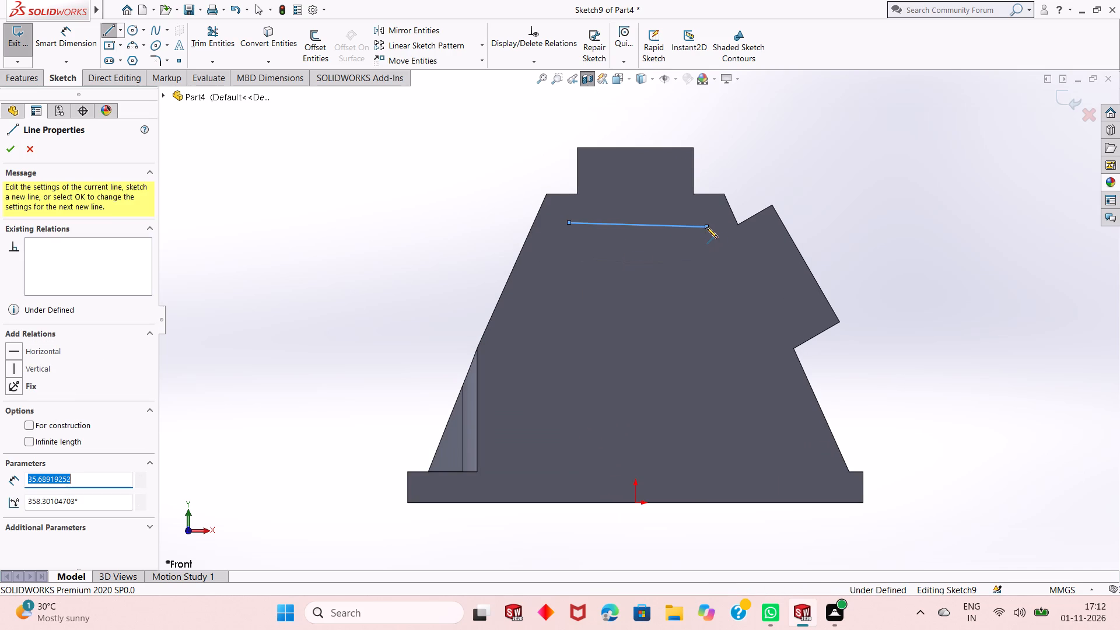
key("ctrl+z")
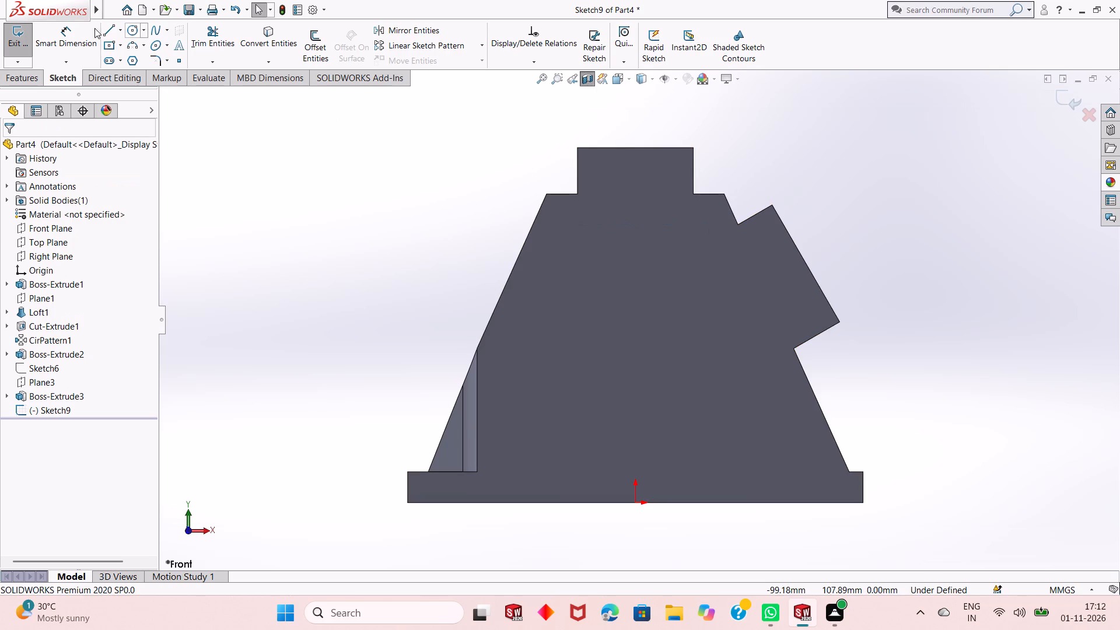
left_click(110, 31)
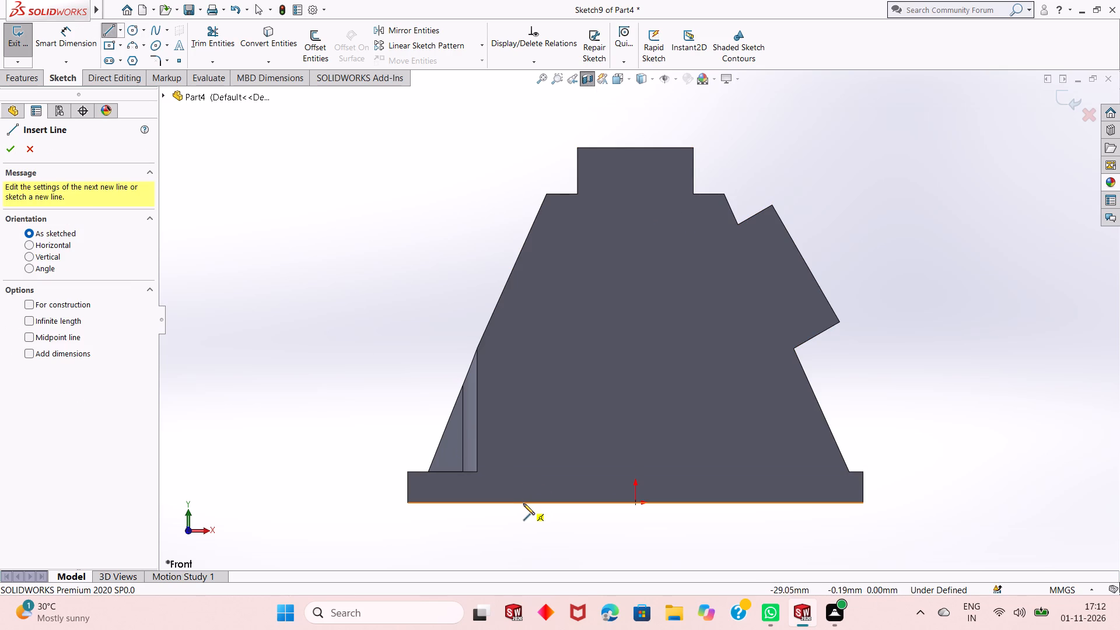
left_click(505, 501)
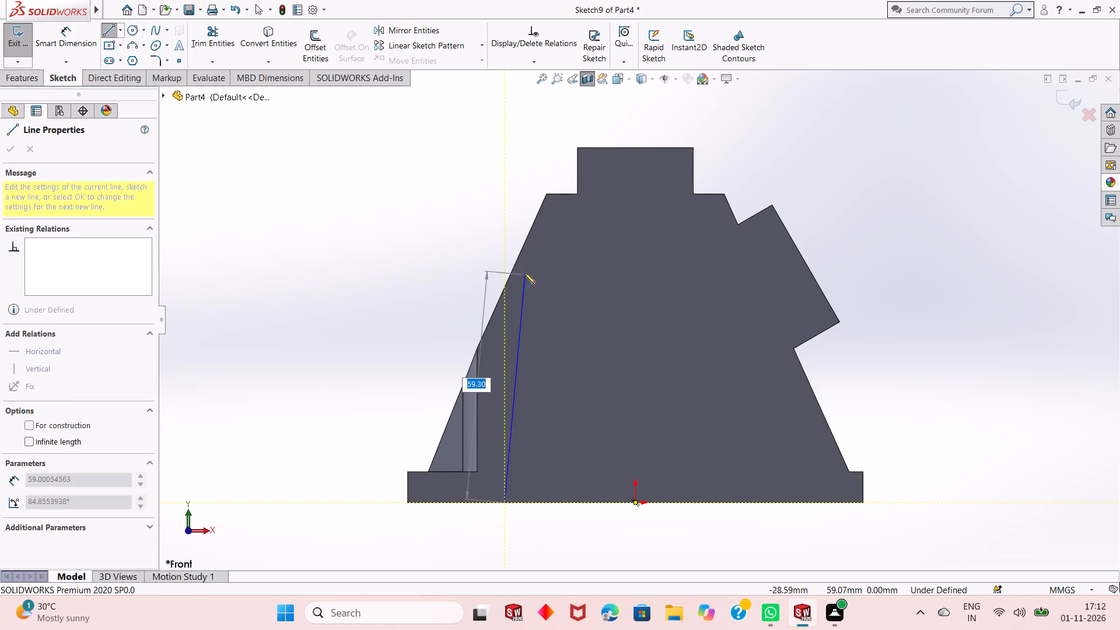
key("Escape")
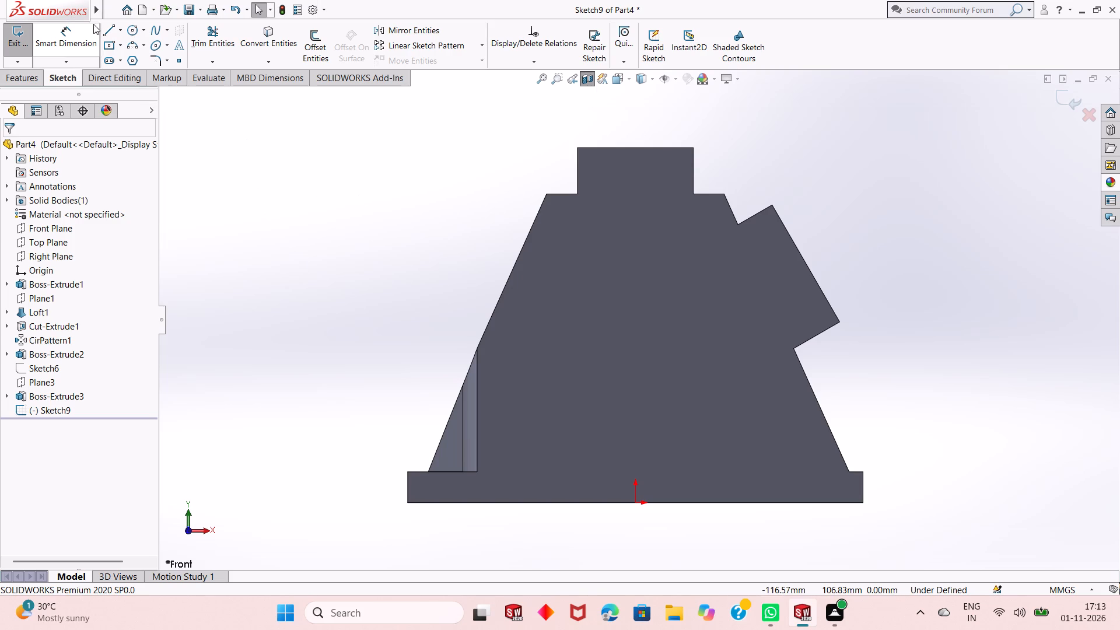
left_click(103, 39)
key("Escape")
Sketch an open four-line cavity profile inside the cone: 39 mm vertical from the base's bottom edge, inward slope, horizontal top, and 78 mm slope back down, all approximate.
left_click(111, 30)
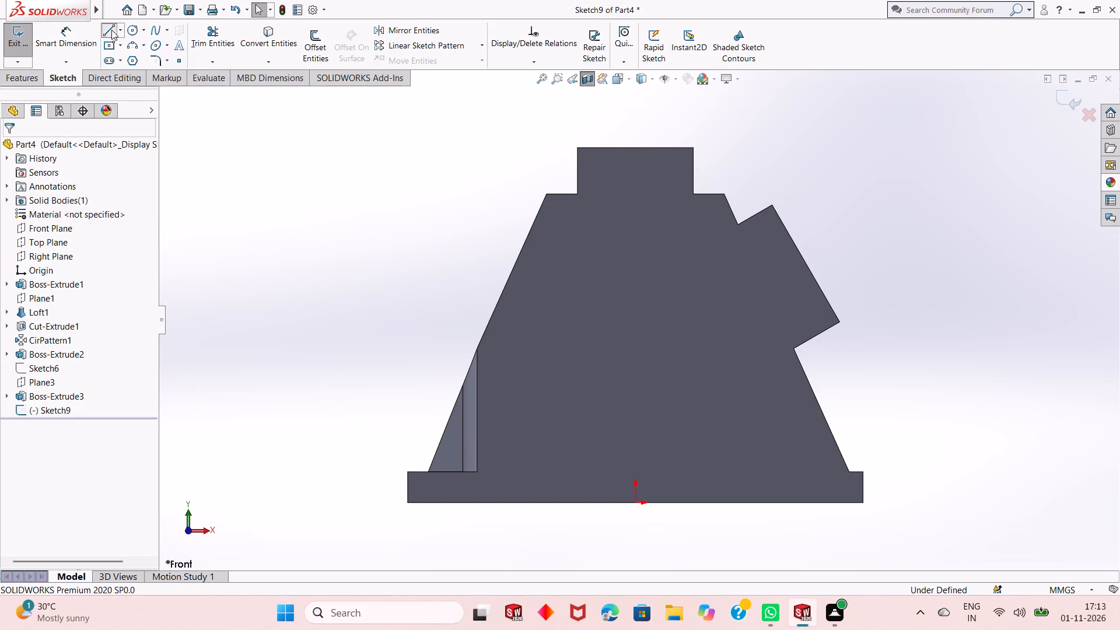
left_click(506, 503)
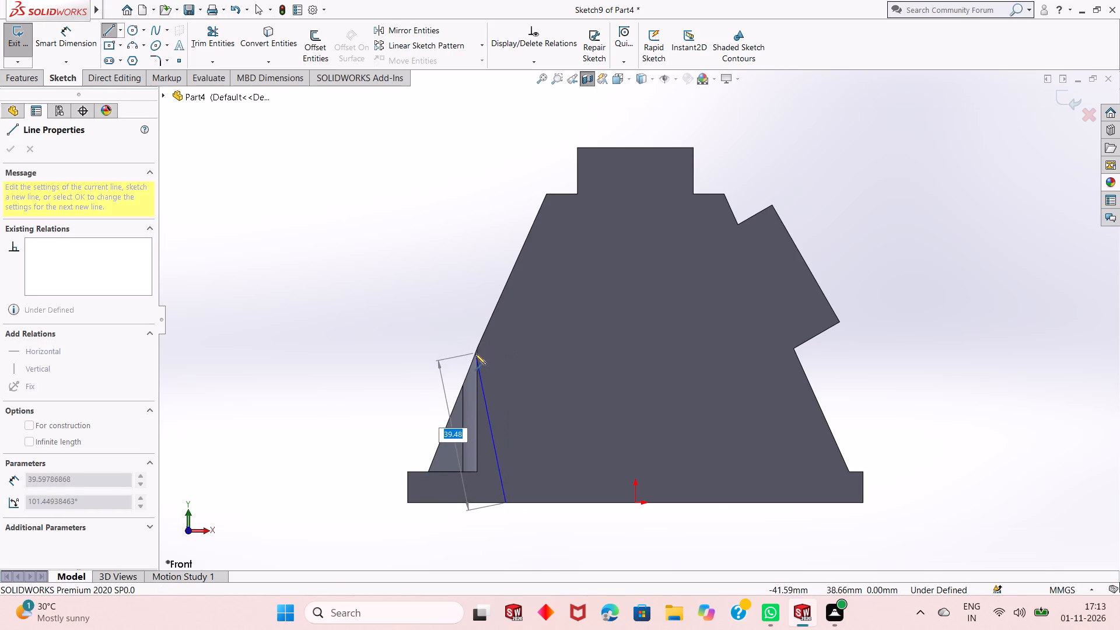
left_click(507, 353)
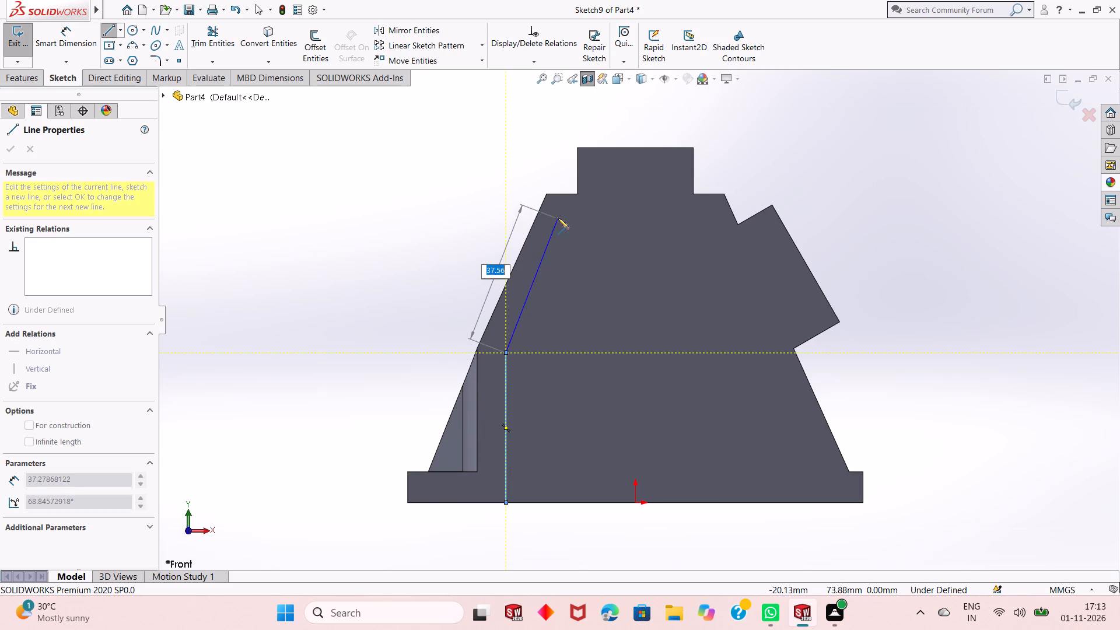
left_click(552, 231)
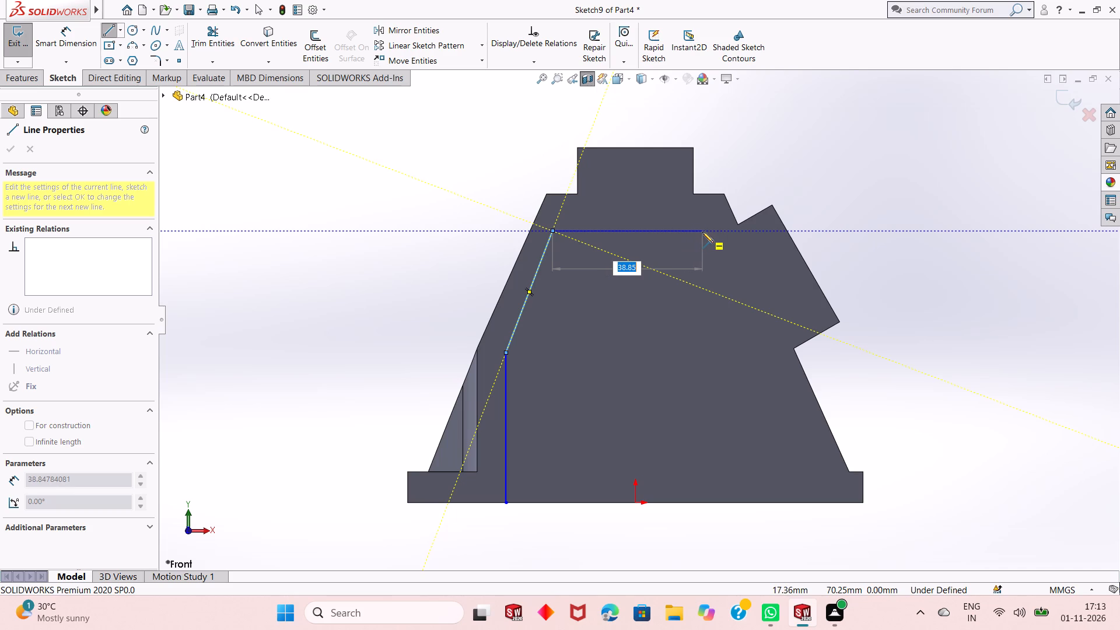
left_click(705, 233)
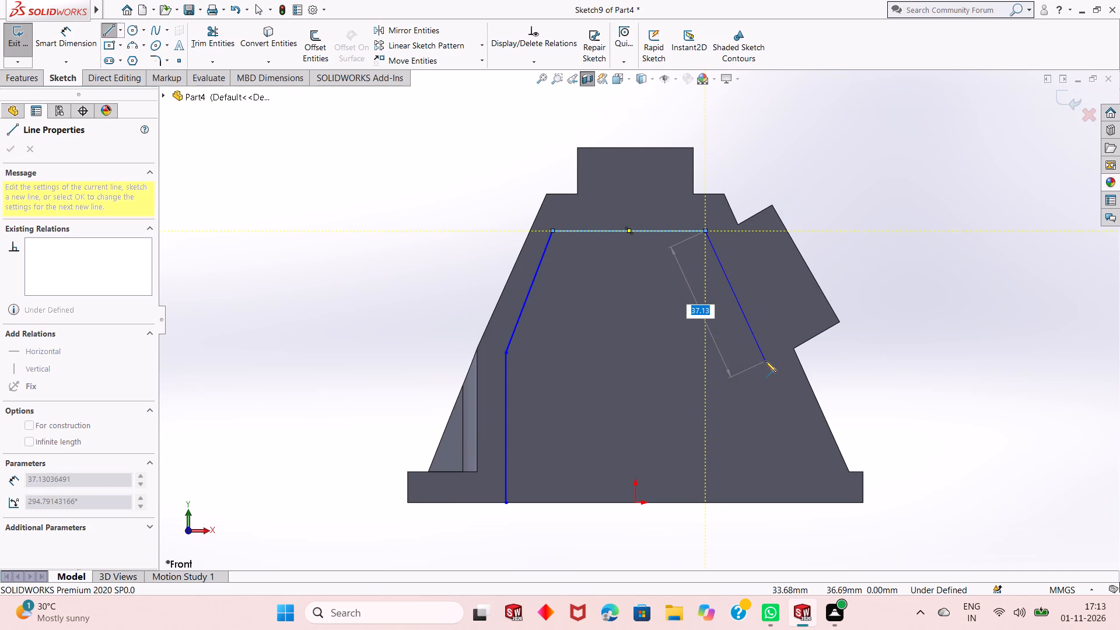
left_click(830, 501)
key("Escape")
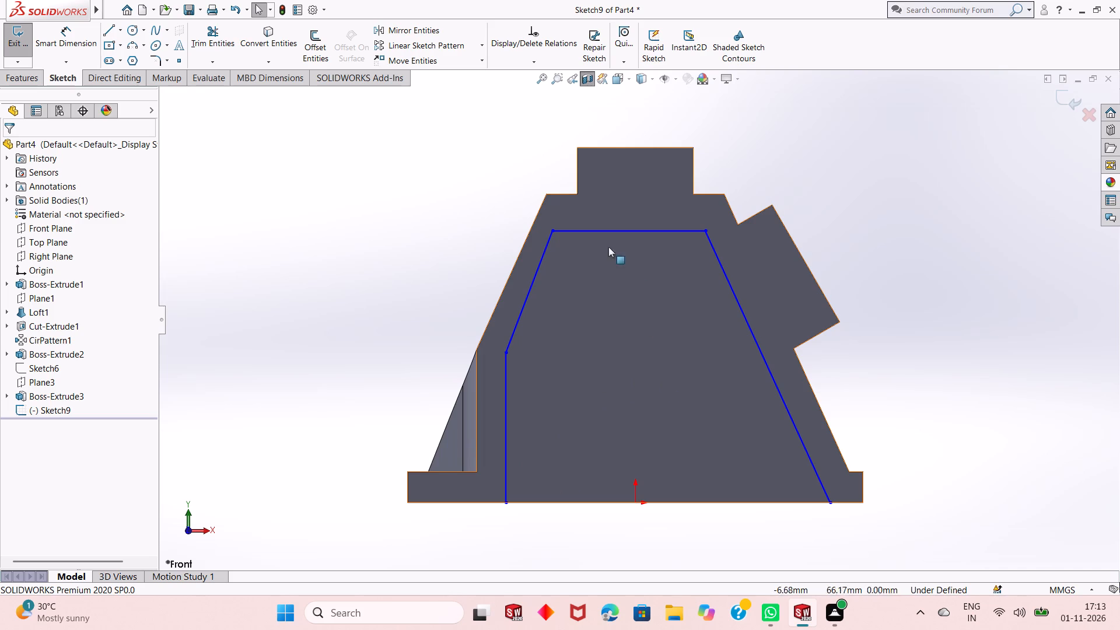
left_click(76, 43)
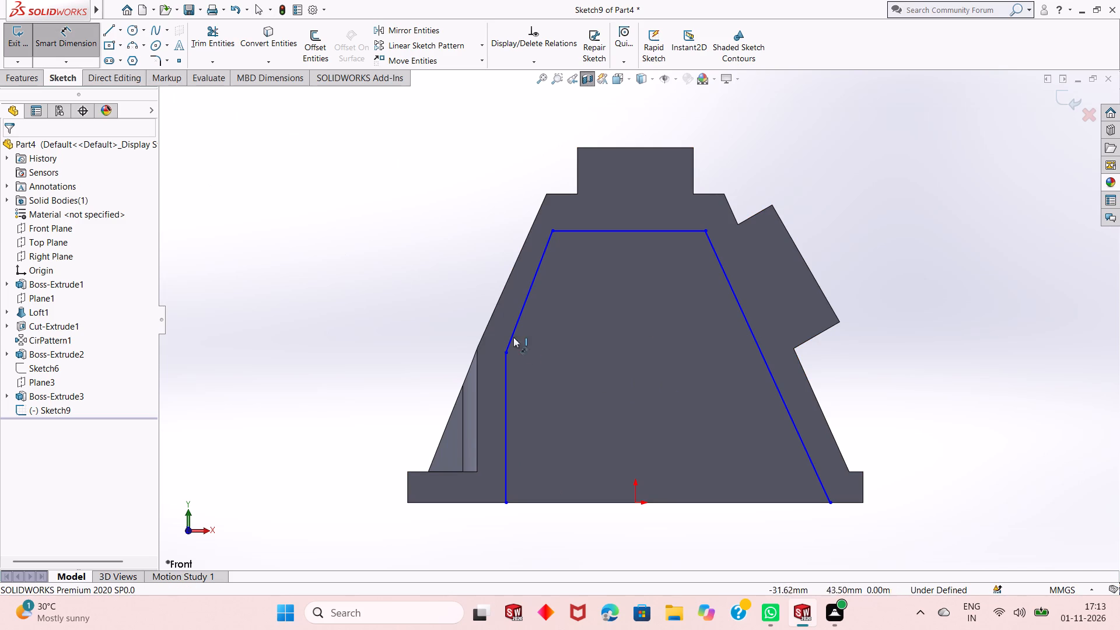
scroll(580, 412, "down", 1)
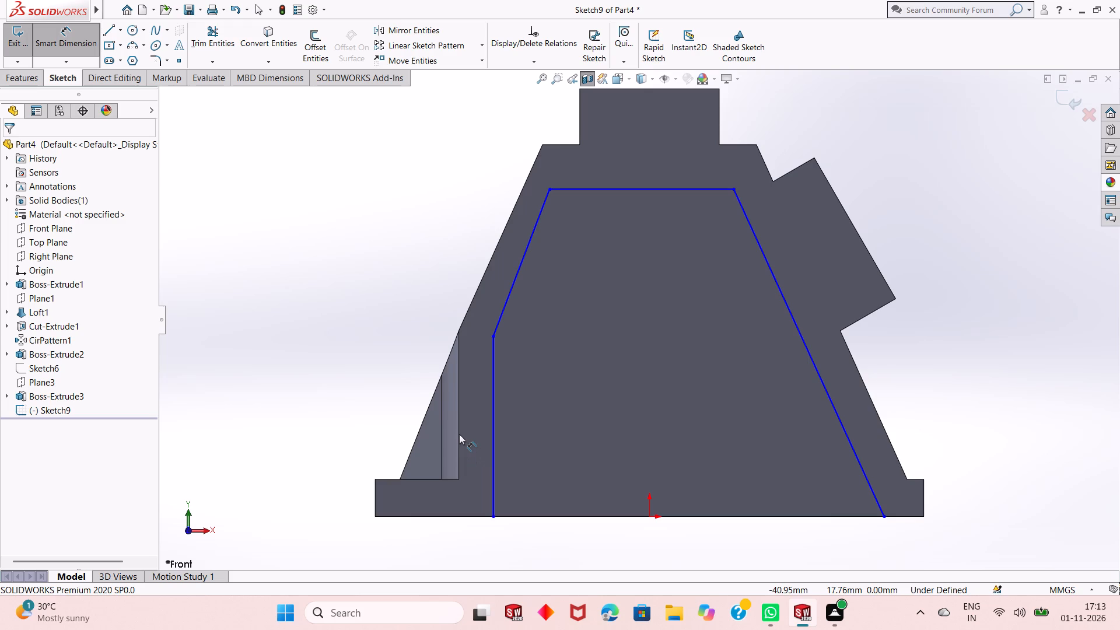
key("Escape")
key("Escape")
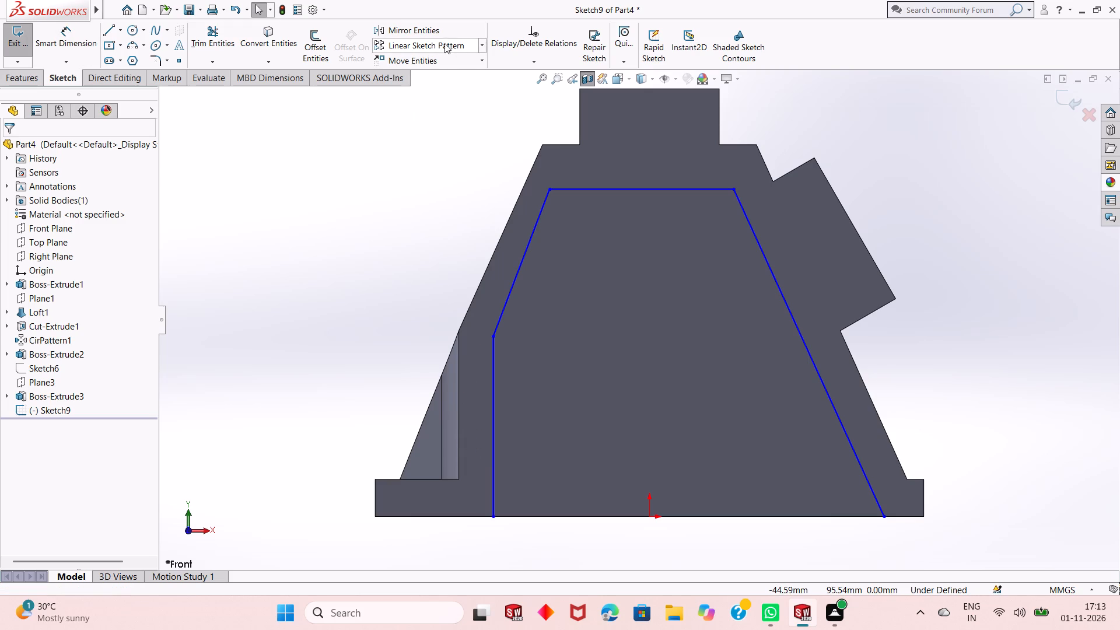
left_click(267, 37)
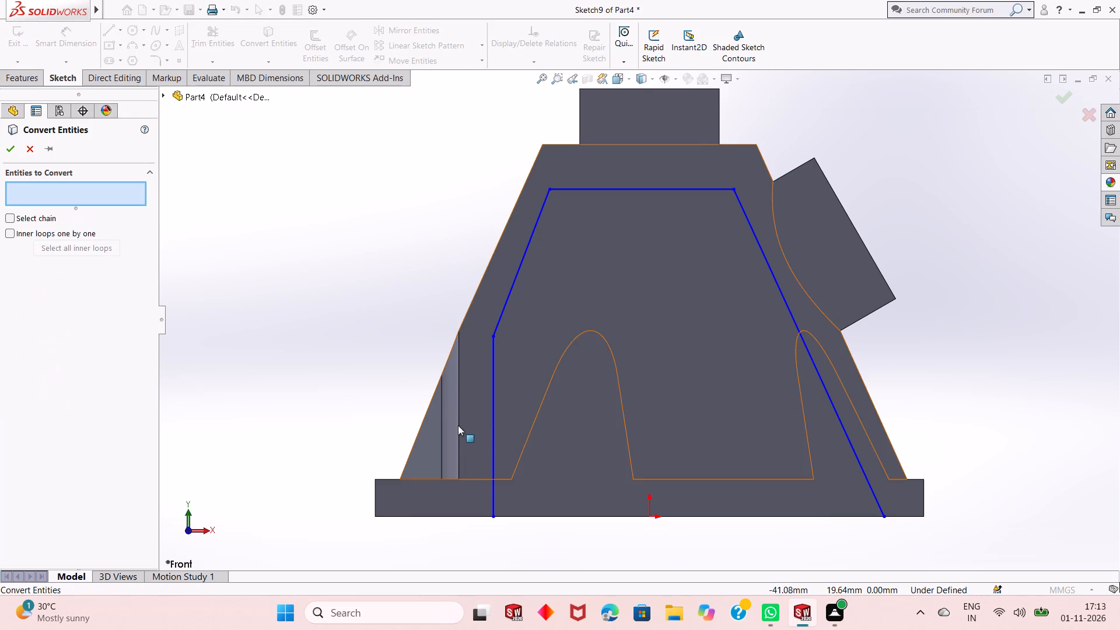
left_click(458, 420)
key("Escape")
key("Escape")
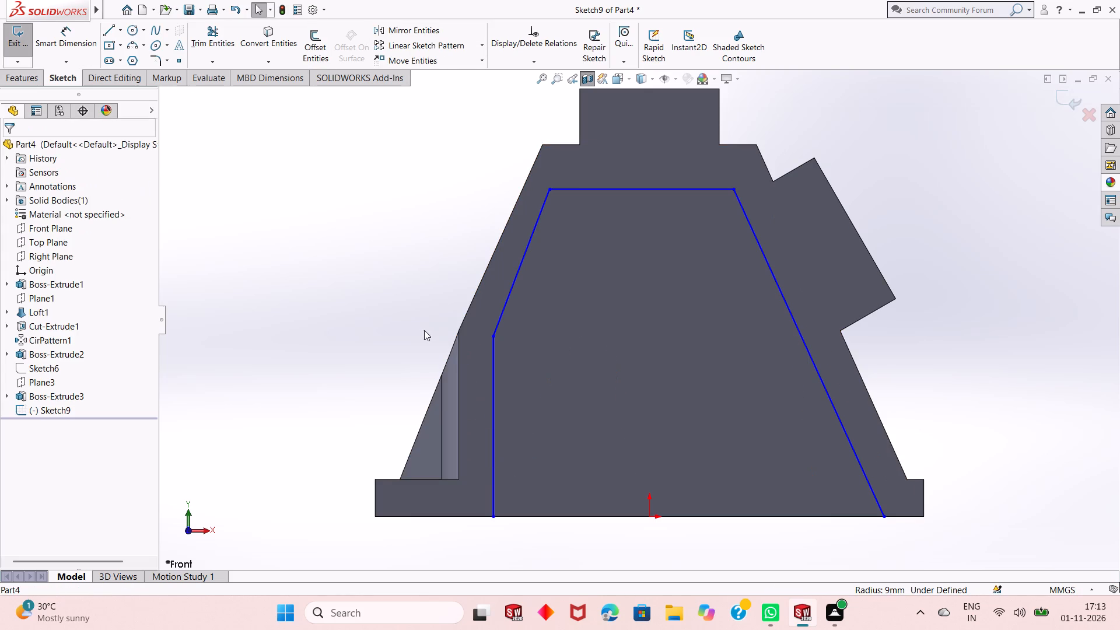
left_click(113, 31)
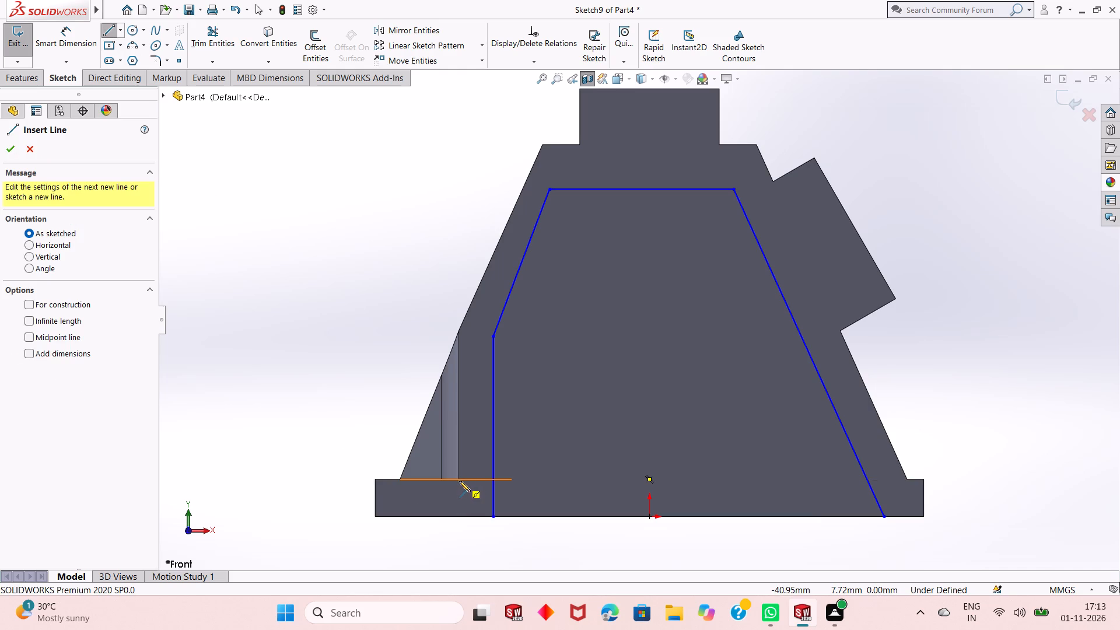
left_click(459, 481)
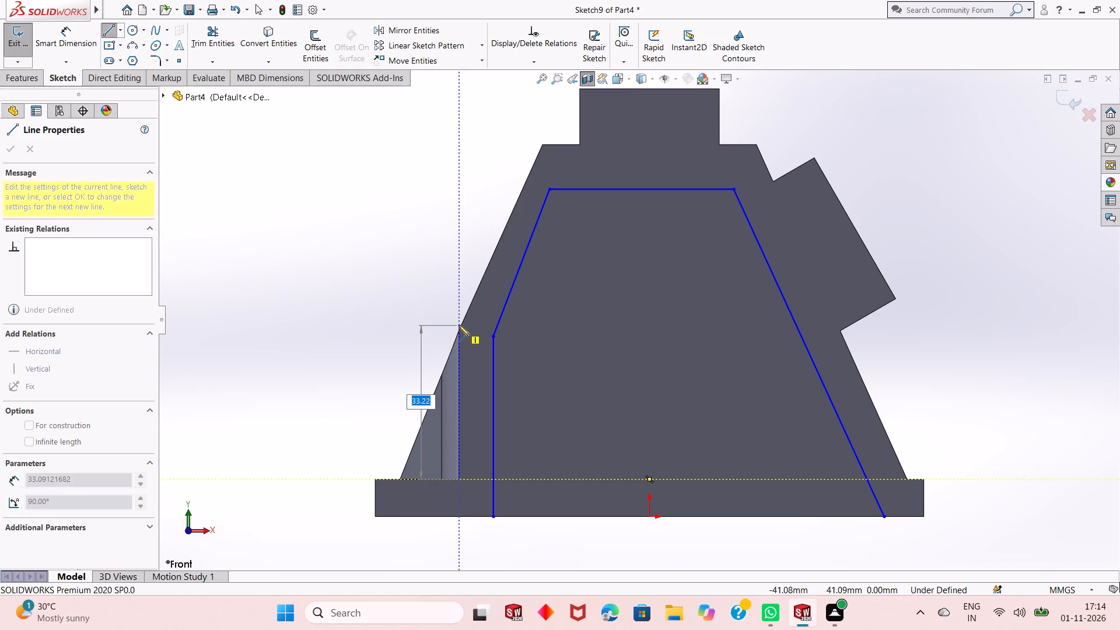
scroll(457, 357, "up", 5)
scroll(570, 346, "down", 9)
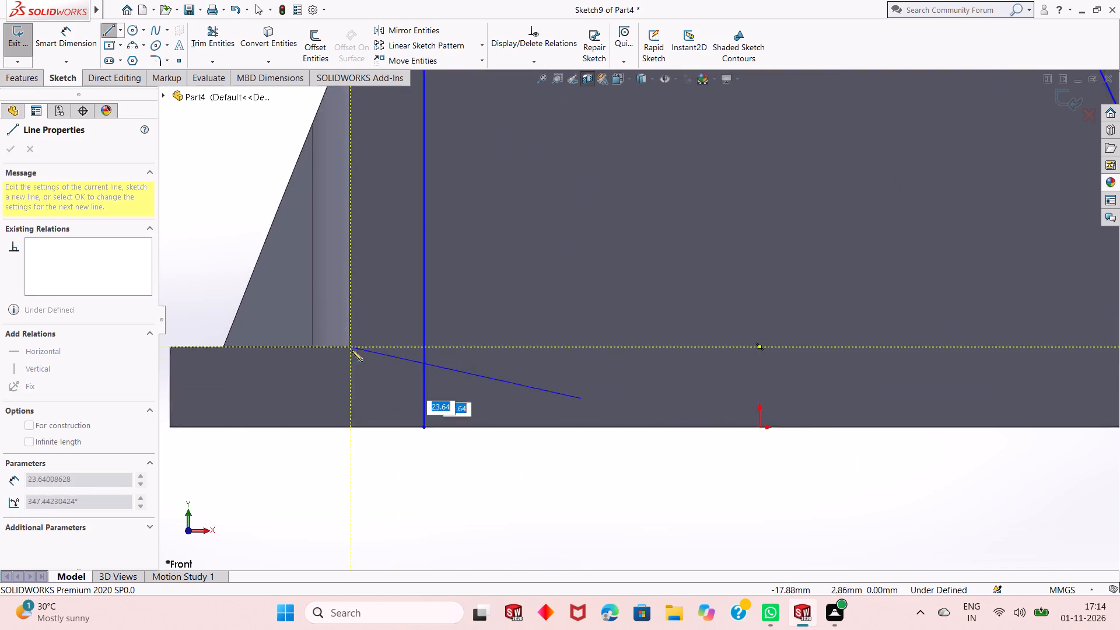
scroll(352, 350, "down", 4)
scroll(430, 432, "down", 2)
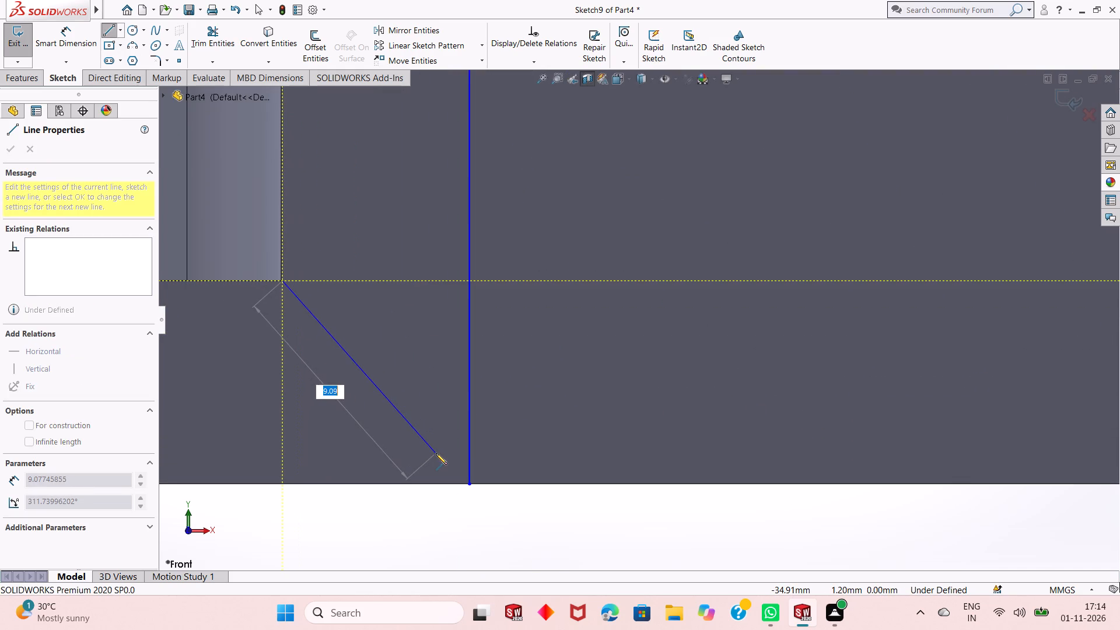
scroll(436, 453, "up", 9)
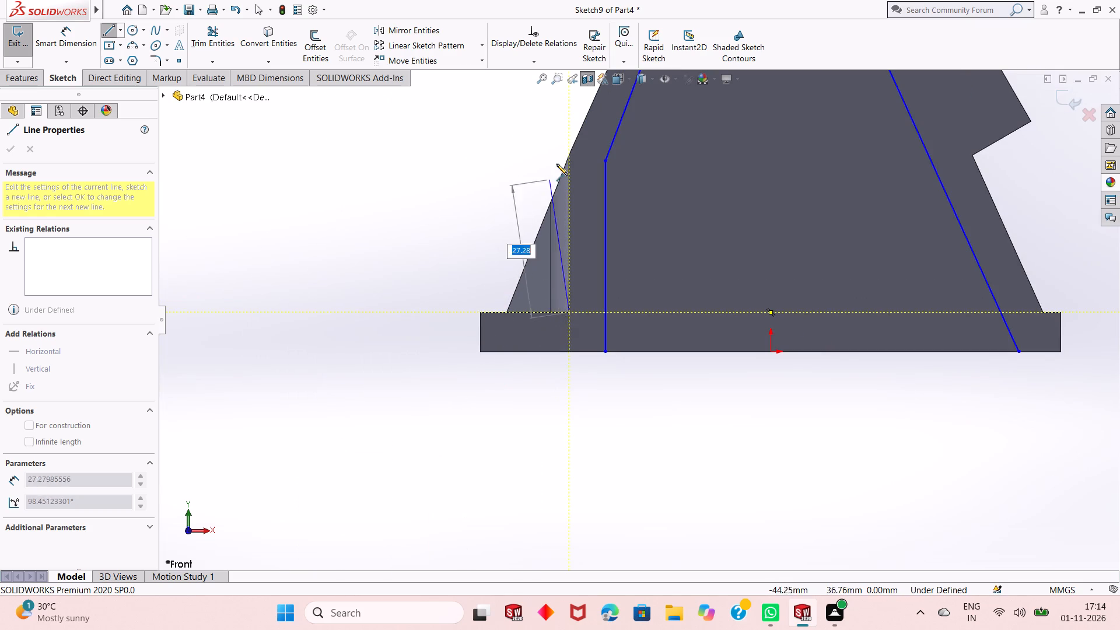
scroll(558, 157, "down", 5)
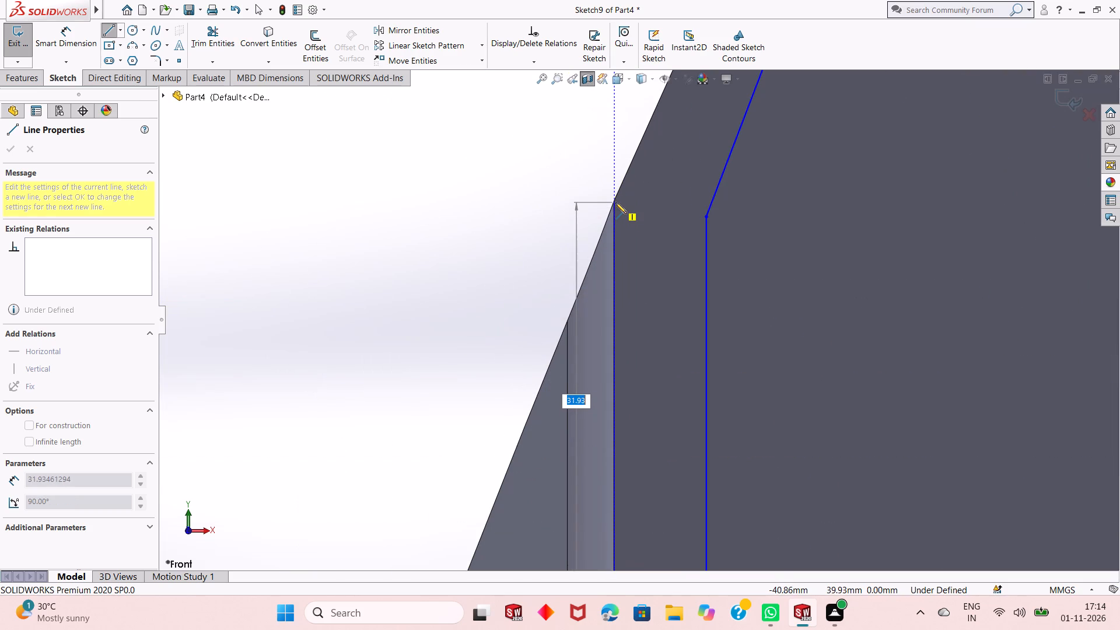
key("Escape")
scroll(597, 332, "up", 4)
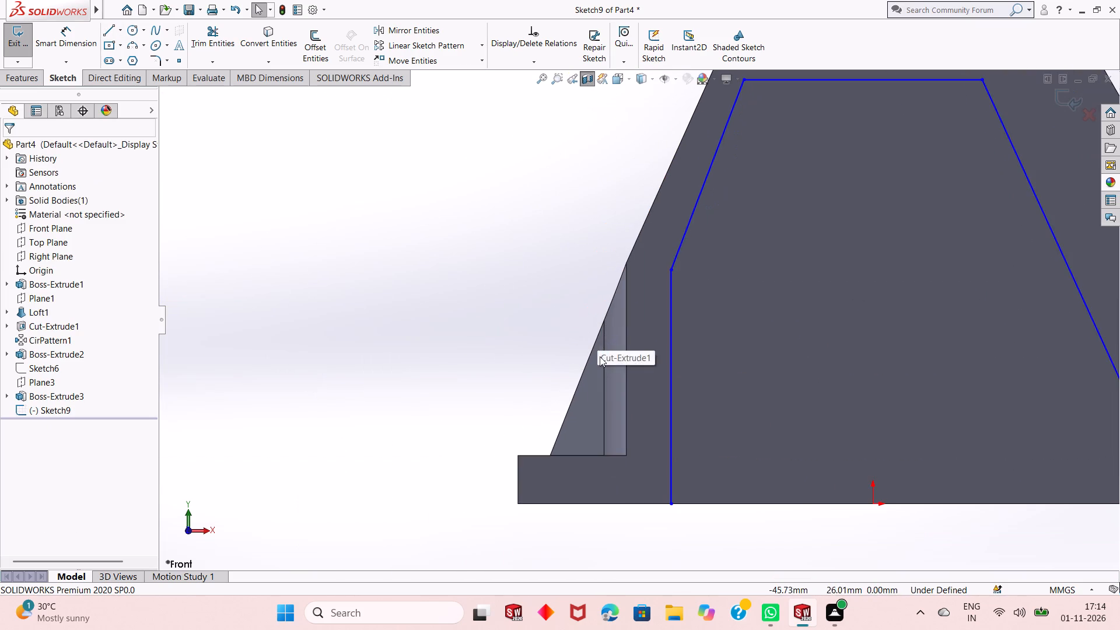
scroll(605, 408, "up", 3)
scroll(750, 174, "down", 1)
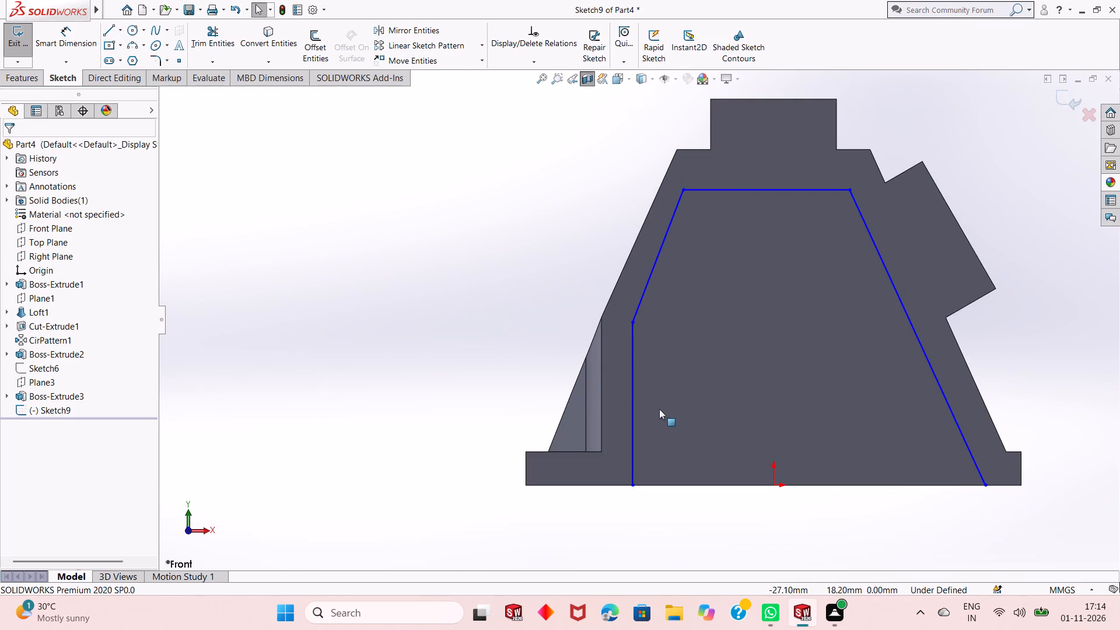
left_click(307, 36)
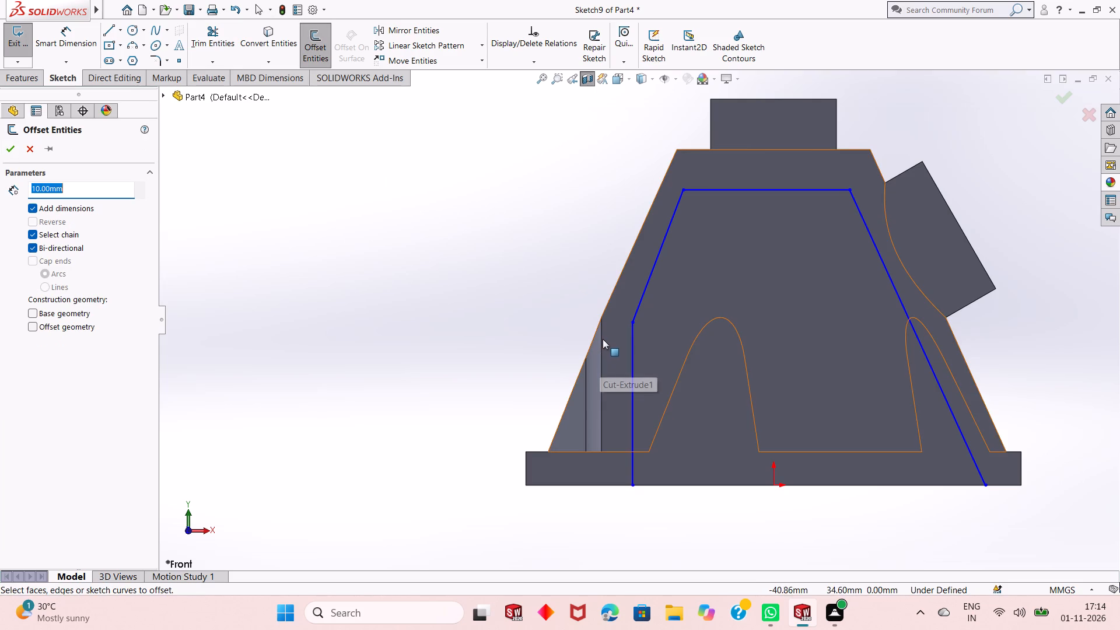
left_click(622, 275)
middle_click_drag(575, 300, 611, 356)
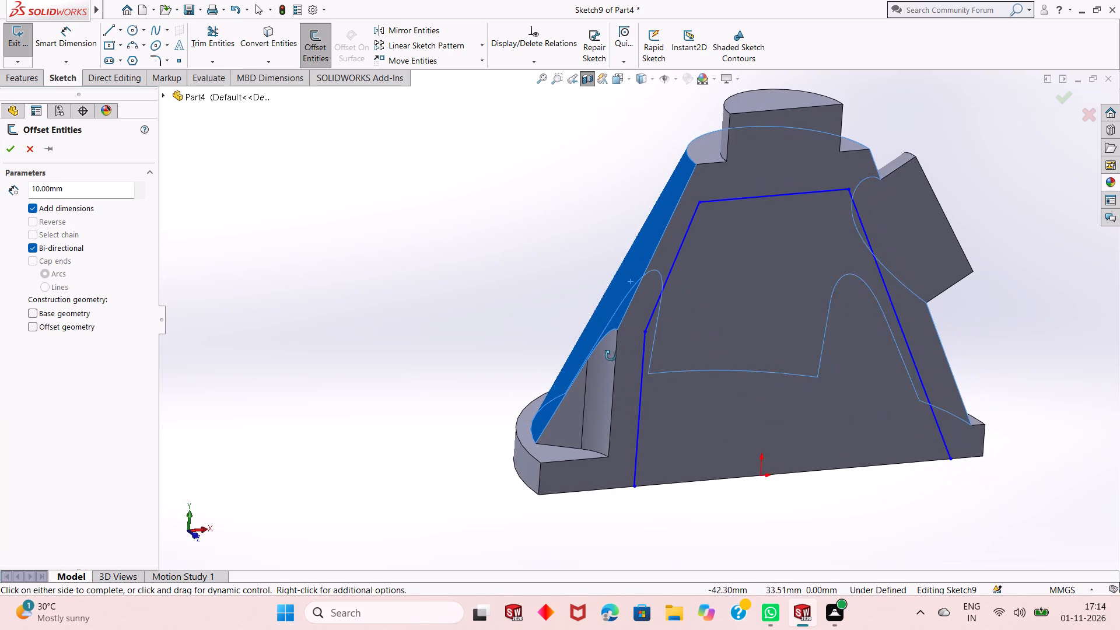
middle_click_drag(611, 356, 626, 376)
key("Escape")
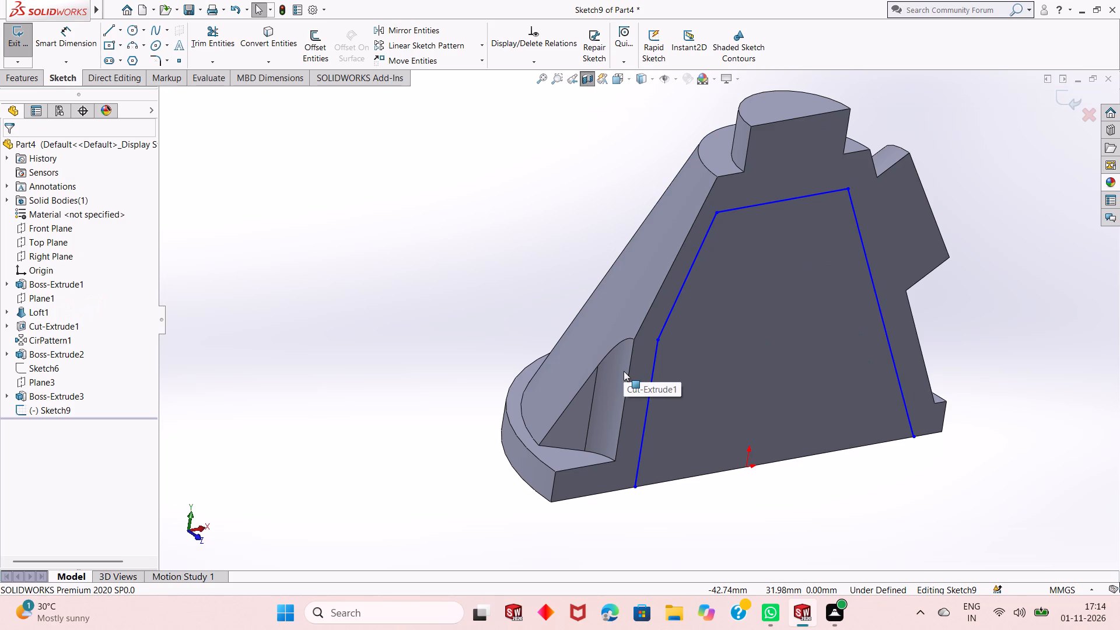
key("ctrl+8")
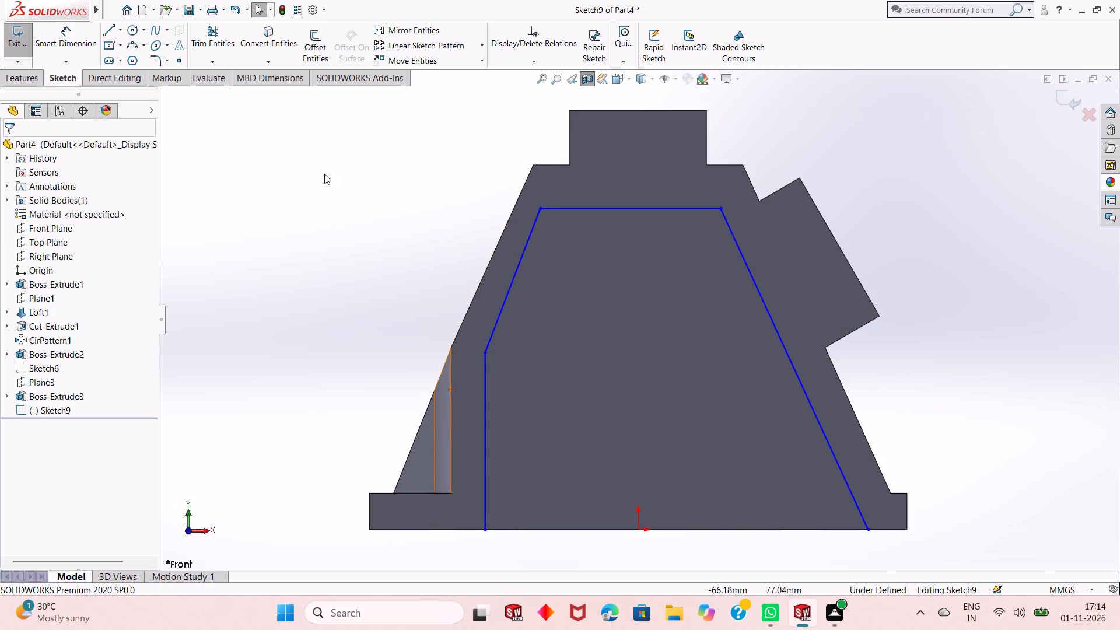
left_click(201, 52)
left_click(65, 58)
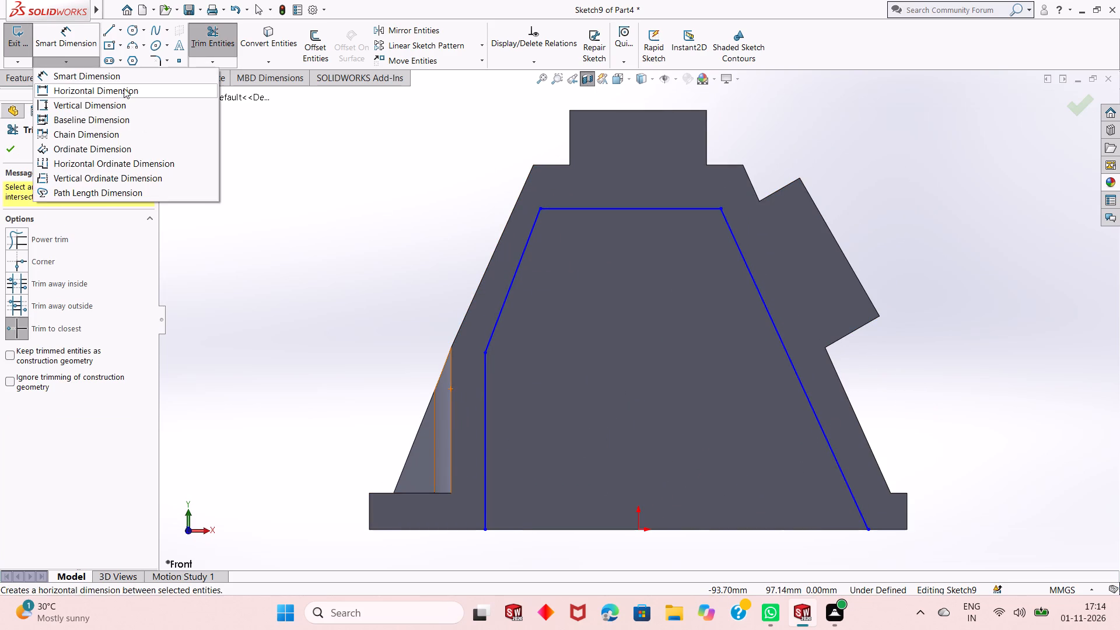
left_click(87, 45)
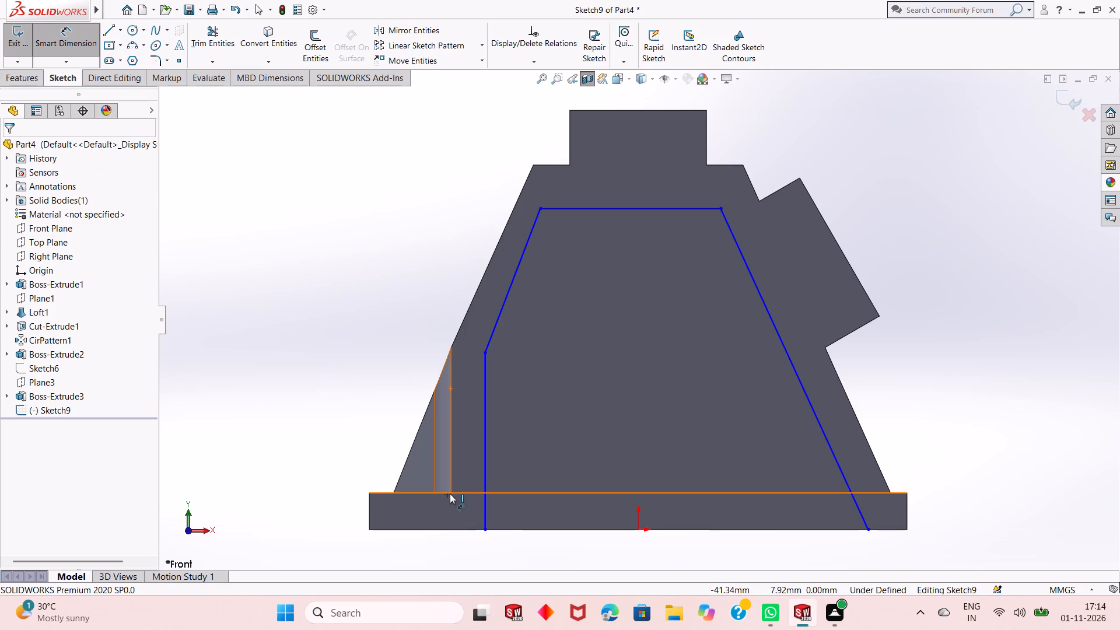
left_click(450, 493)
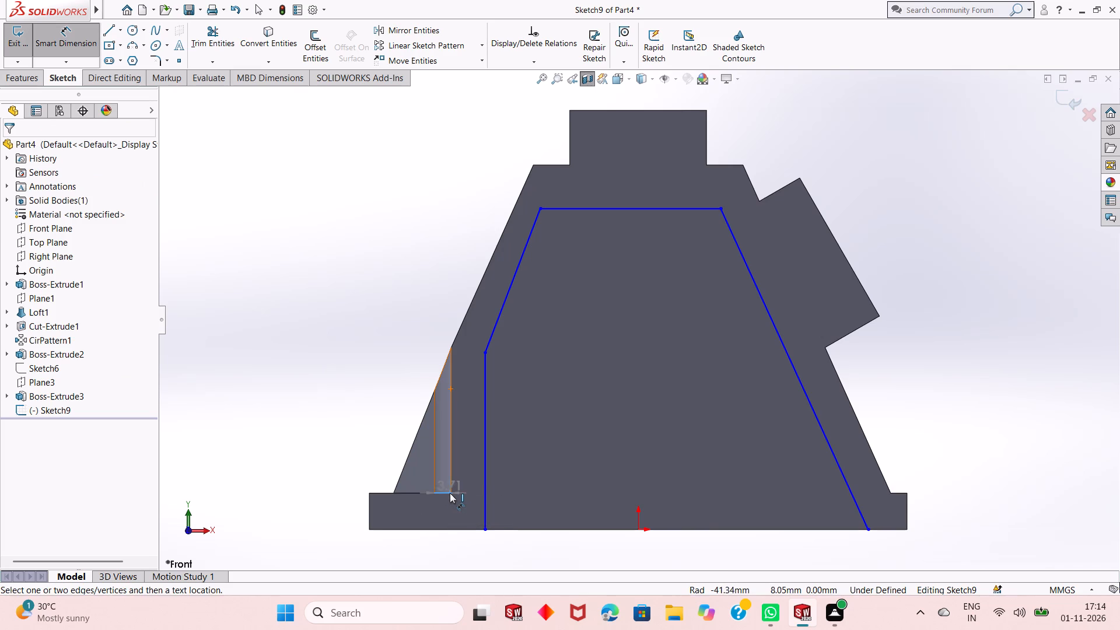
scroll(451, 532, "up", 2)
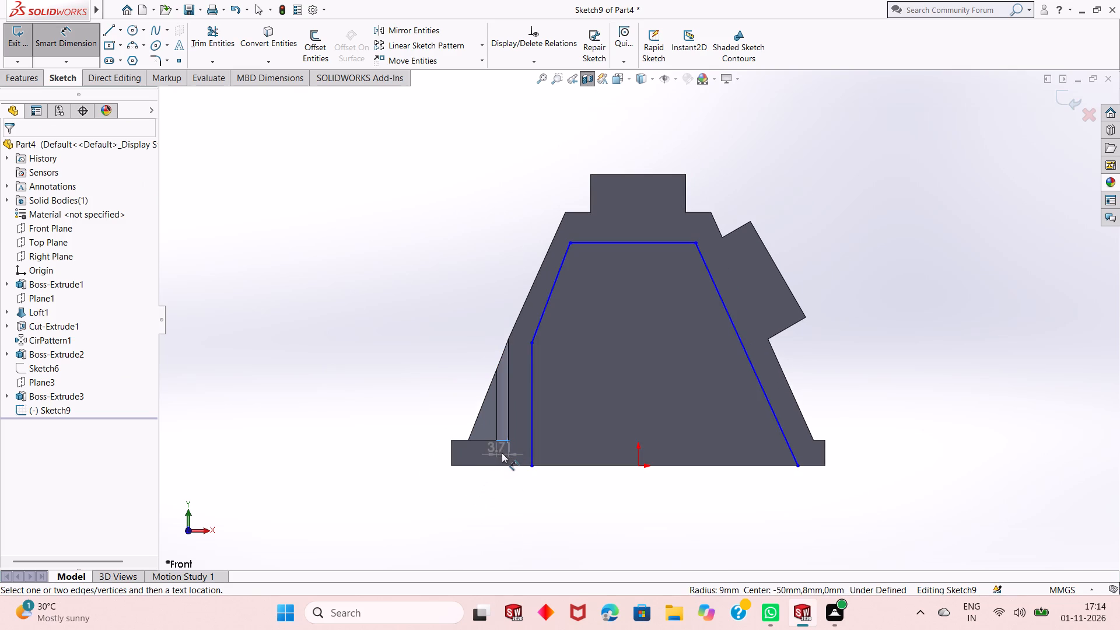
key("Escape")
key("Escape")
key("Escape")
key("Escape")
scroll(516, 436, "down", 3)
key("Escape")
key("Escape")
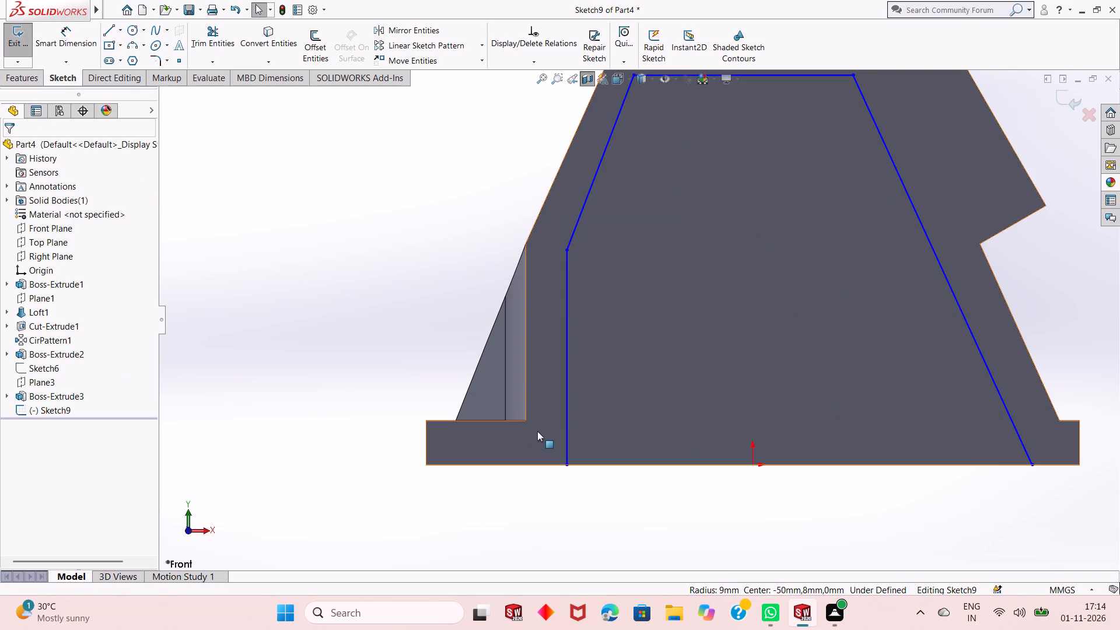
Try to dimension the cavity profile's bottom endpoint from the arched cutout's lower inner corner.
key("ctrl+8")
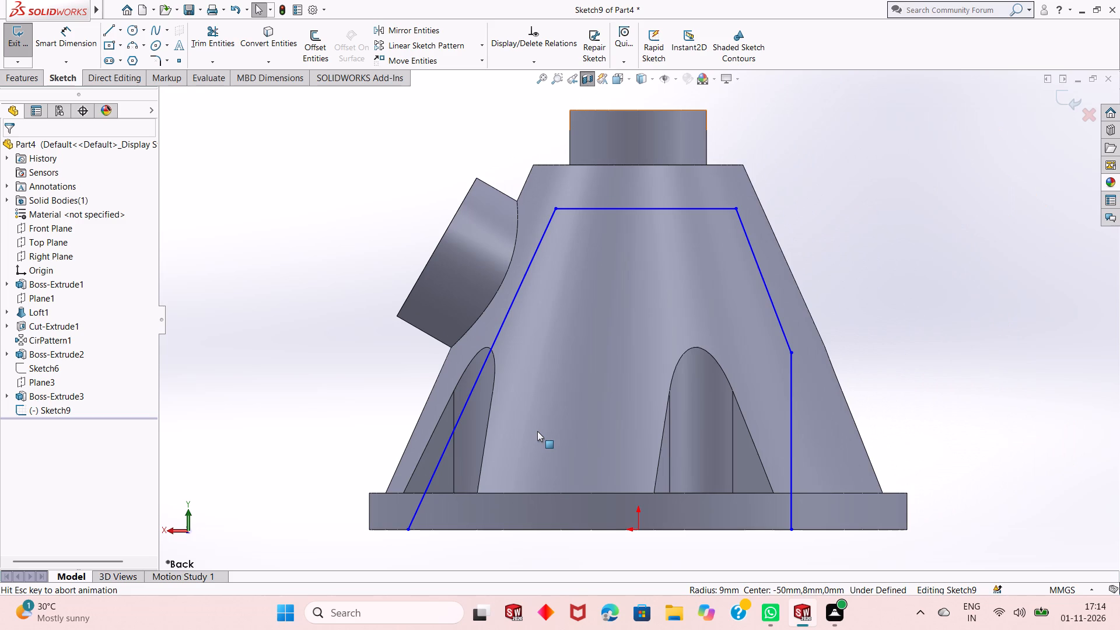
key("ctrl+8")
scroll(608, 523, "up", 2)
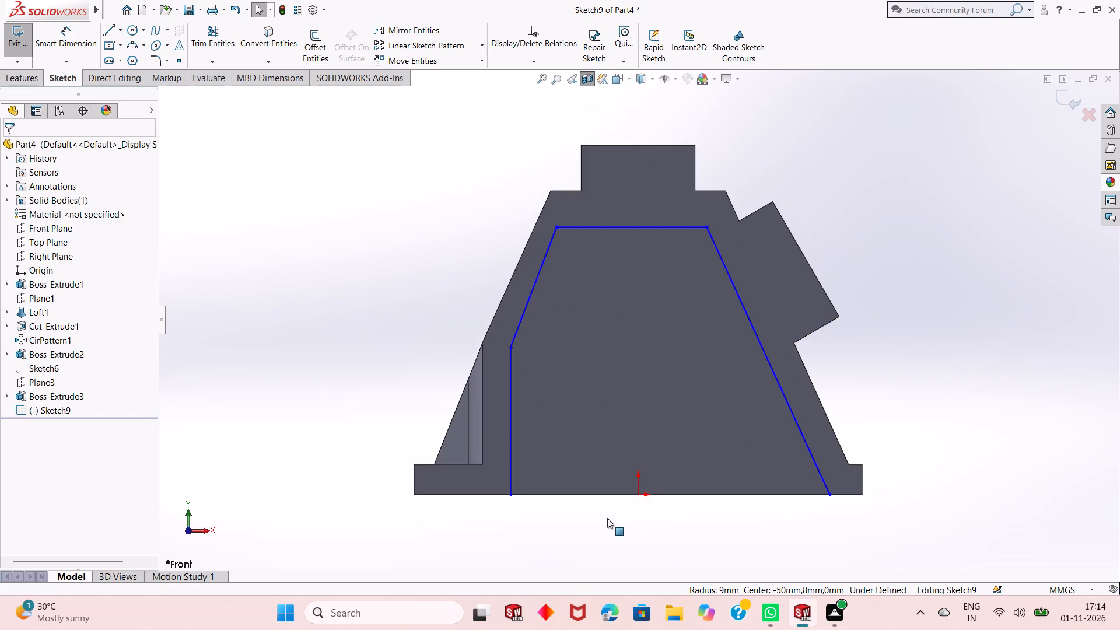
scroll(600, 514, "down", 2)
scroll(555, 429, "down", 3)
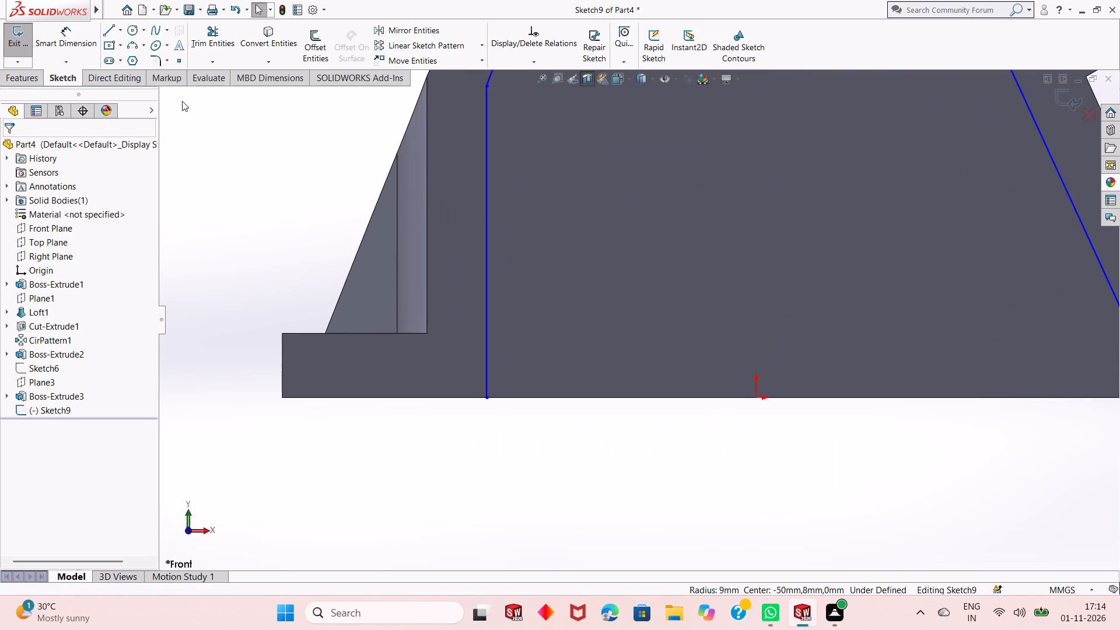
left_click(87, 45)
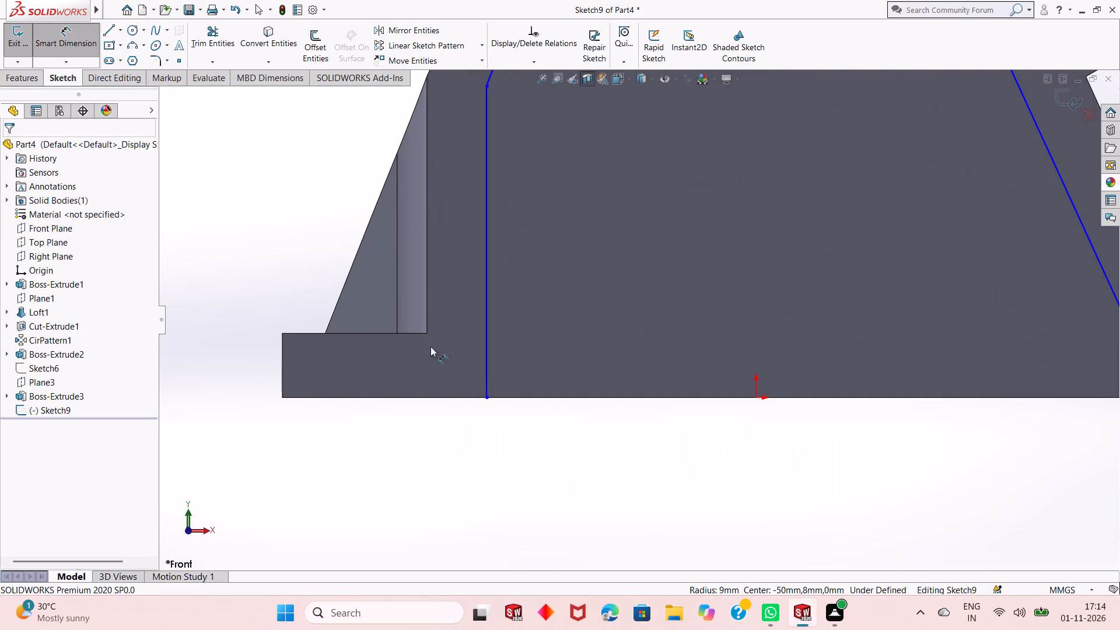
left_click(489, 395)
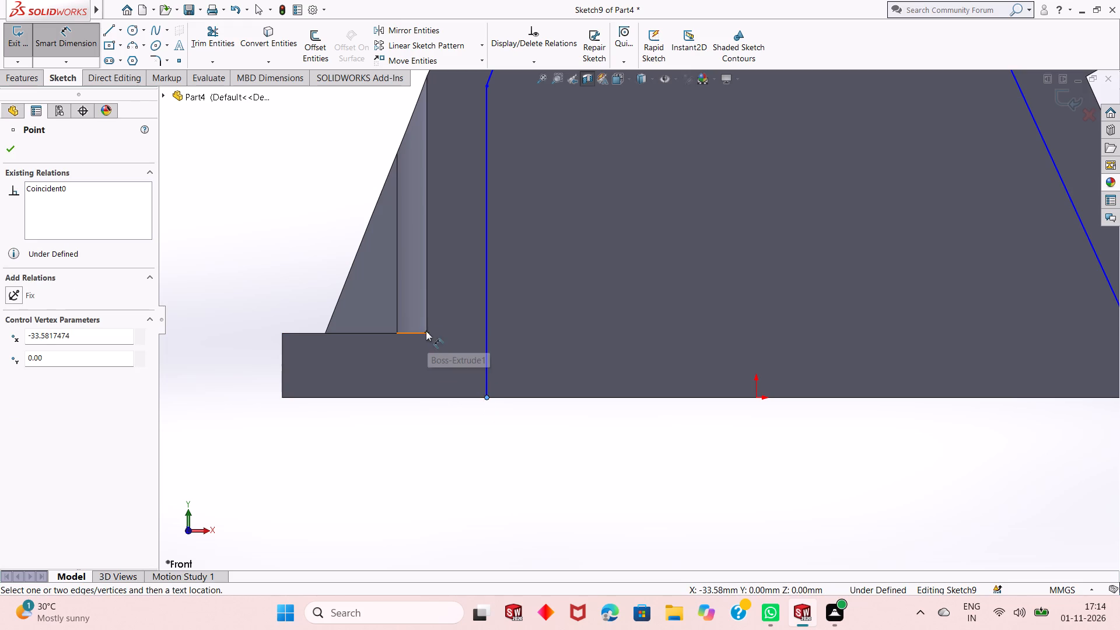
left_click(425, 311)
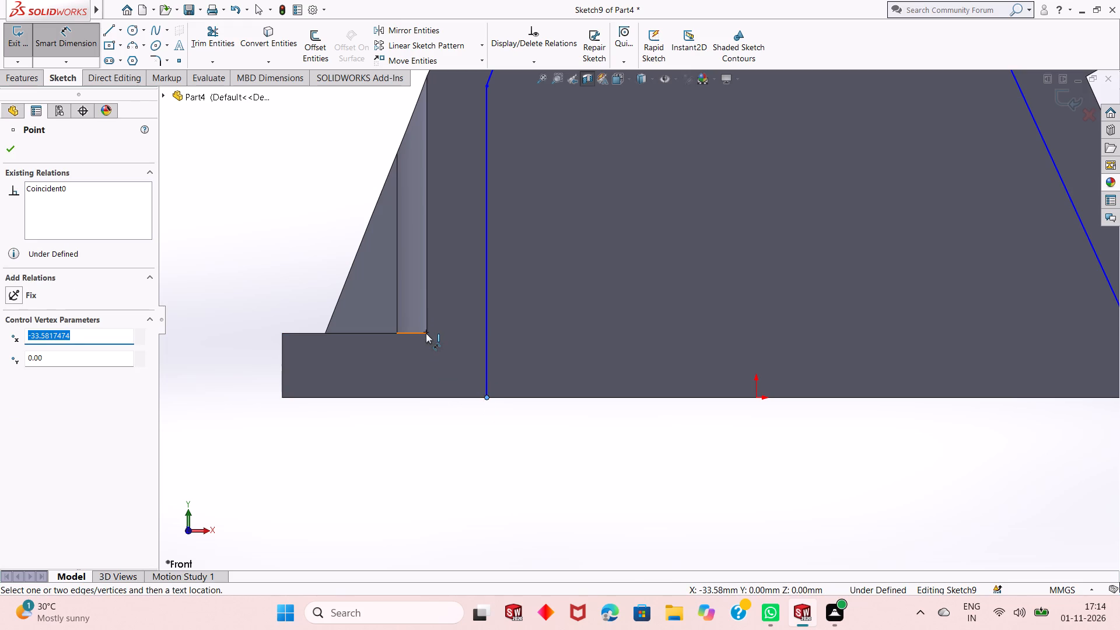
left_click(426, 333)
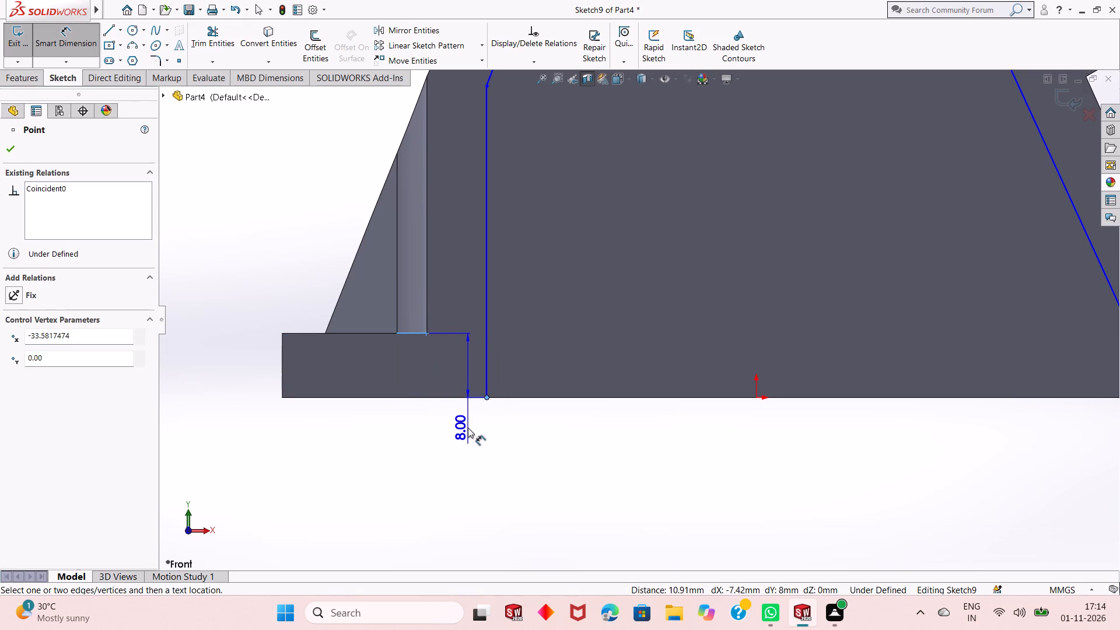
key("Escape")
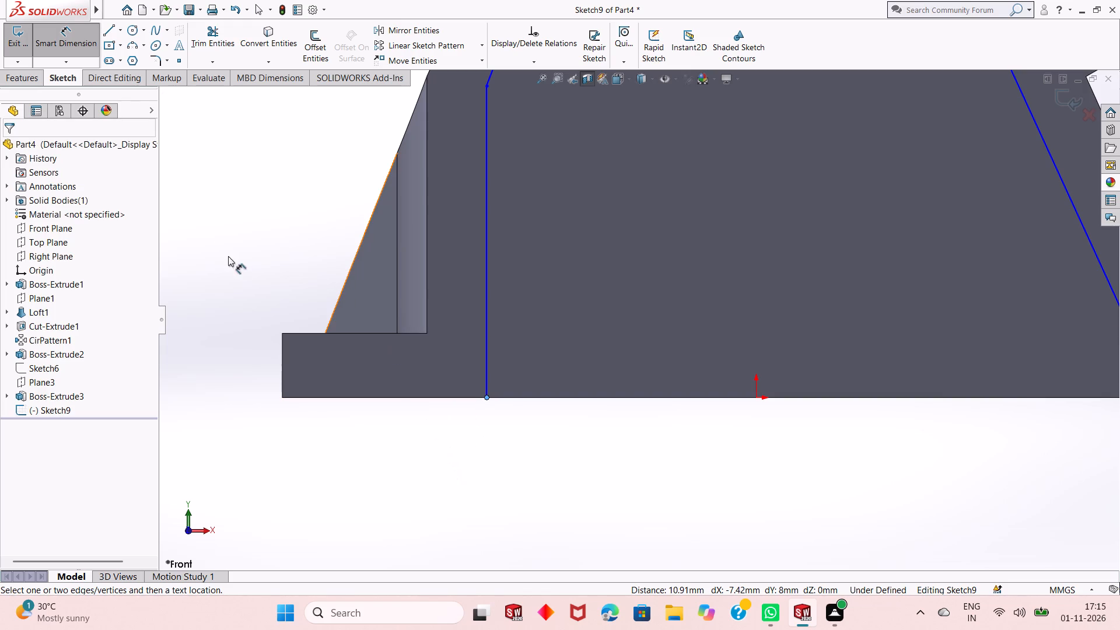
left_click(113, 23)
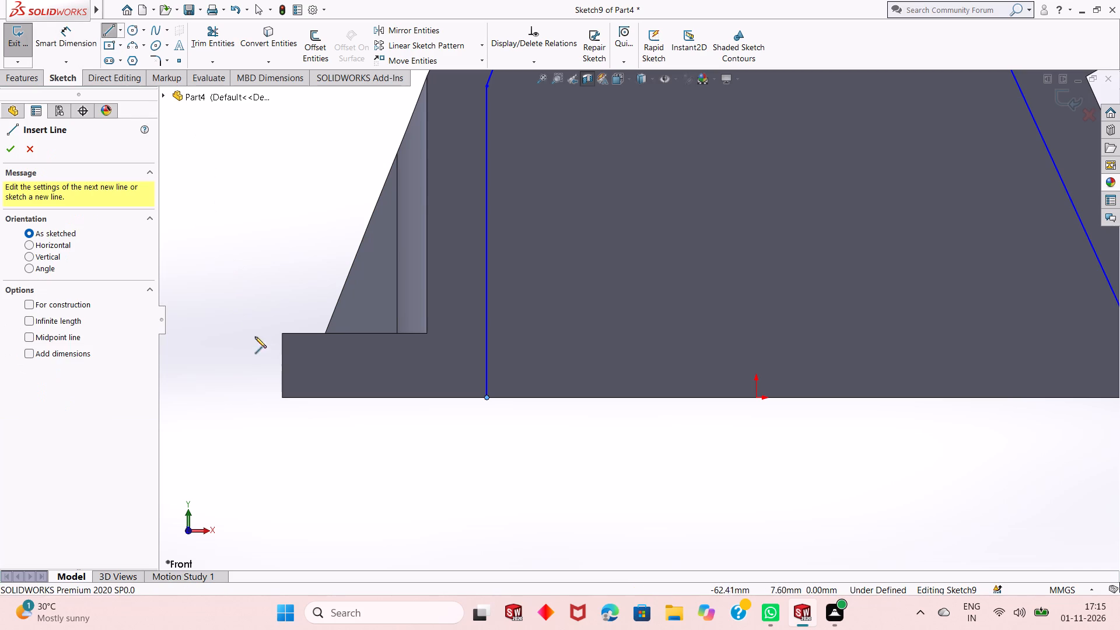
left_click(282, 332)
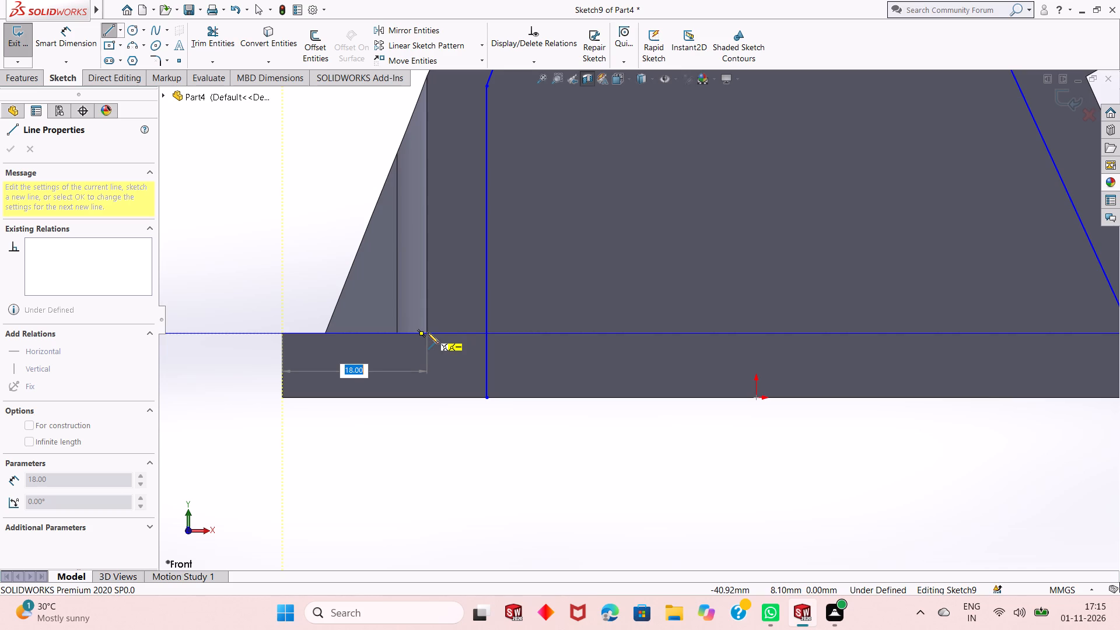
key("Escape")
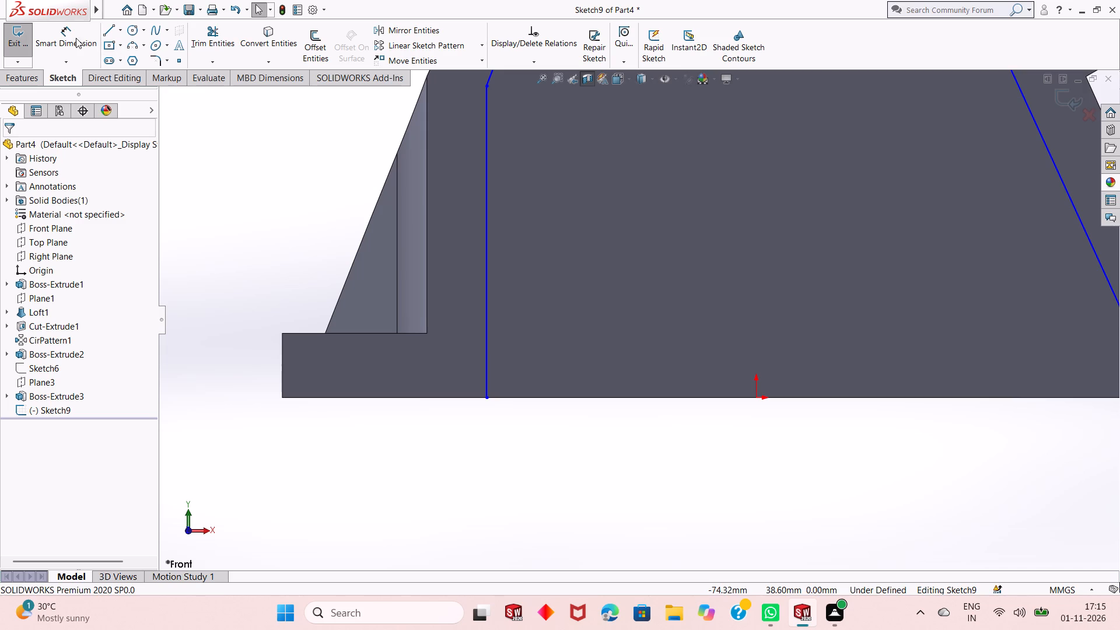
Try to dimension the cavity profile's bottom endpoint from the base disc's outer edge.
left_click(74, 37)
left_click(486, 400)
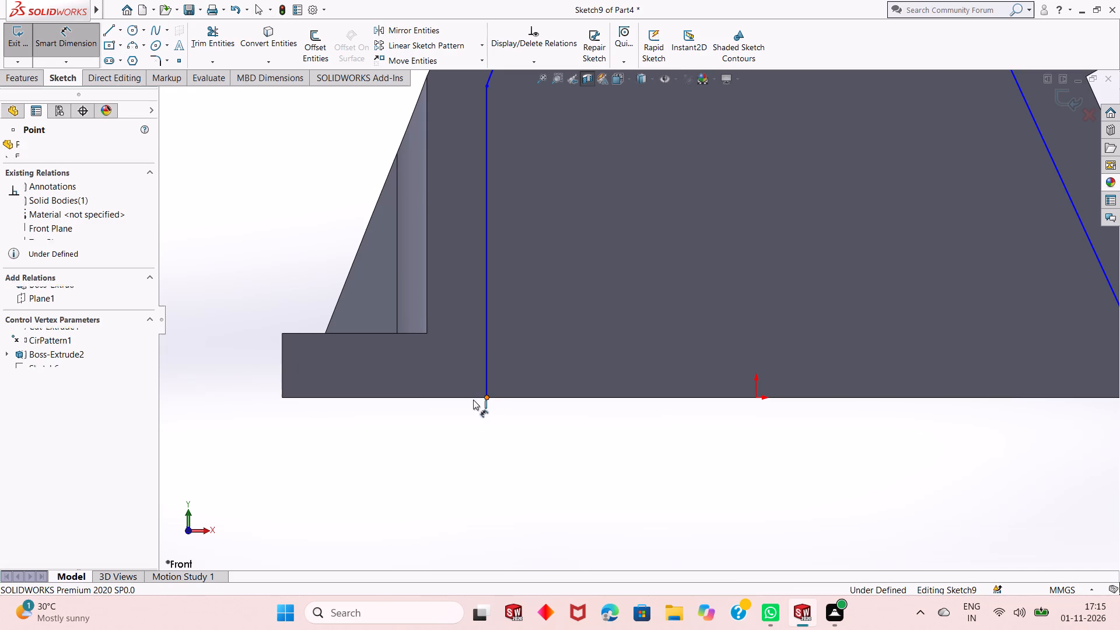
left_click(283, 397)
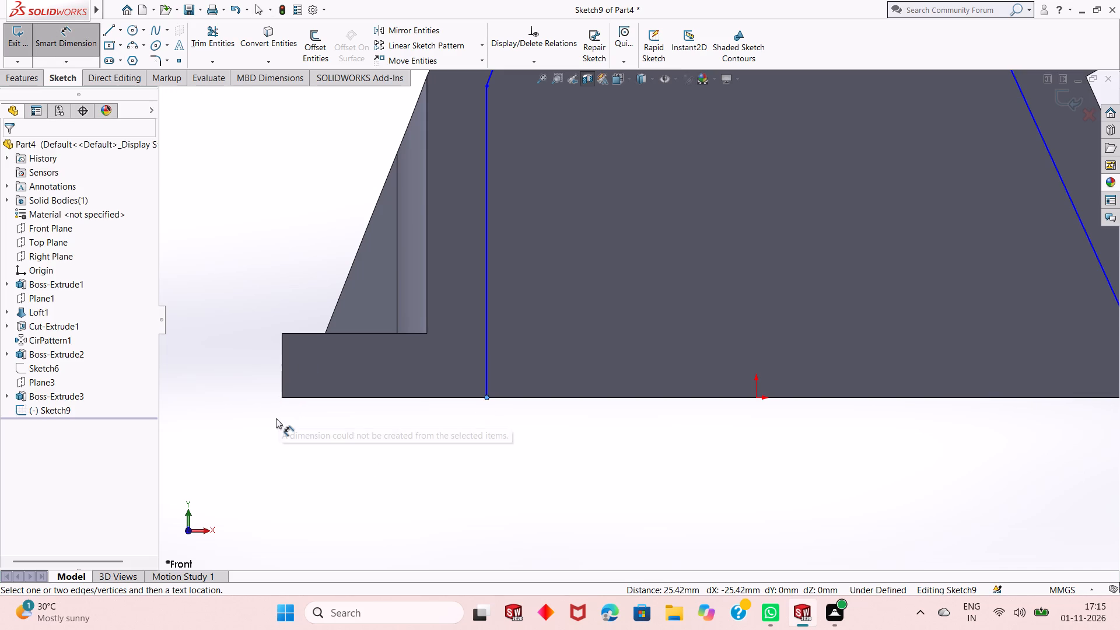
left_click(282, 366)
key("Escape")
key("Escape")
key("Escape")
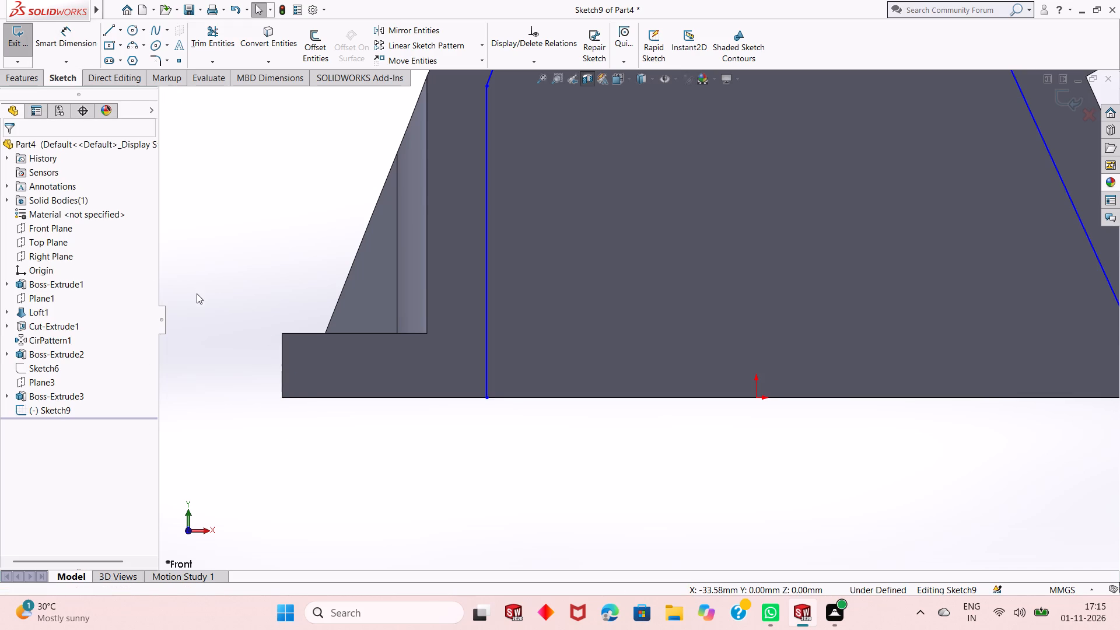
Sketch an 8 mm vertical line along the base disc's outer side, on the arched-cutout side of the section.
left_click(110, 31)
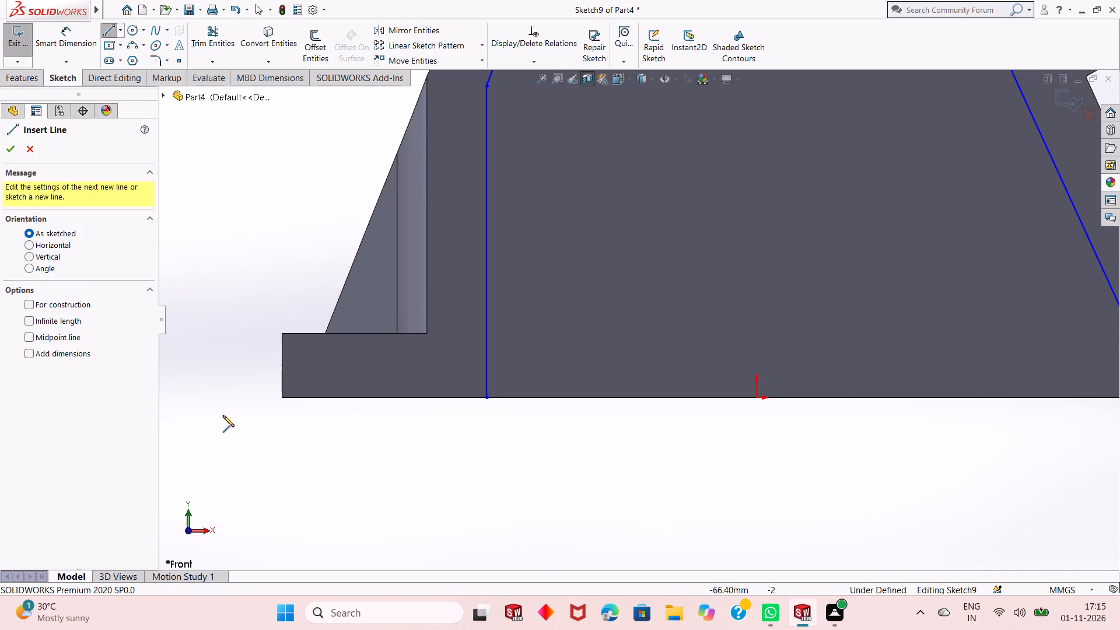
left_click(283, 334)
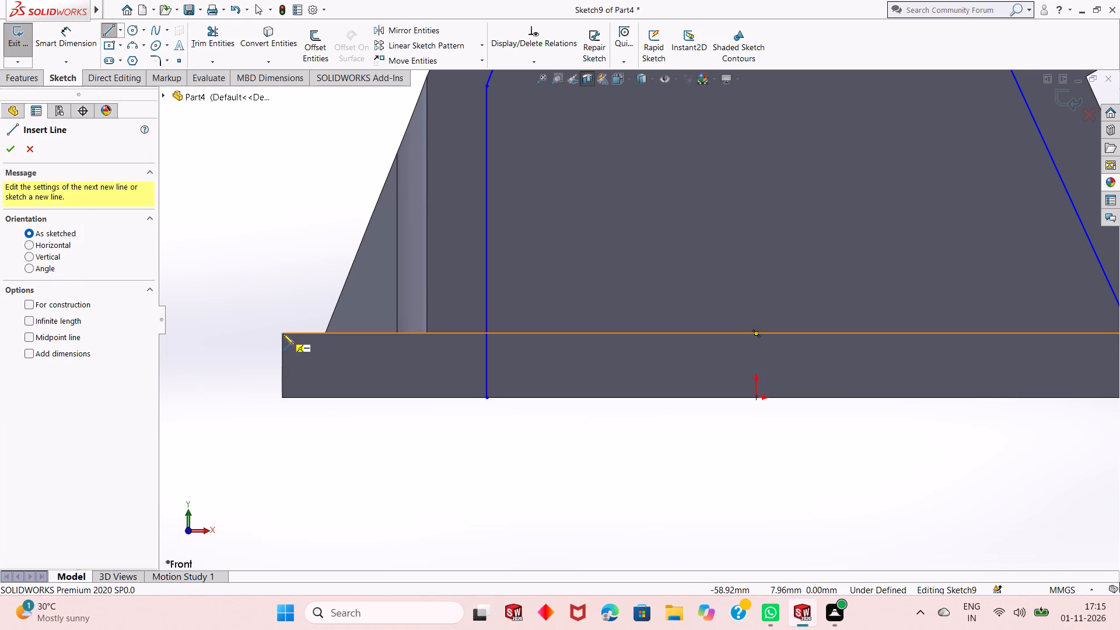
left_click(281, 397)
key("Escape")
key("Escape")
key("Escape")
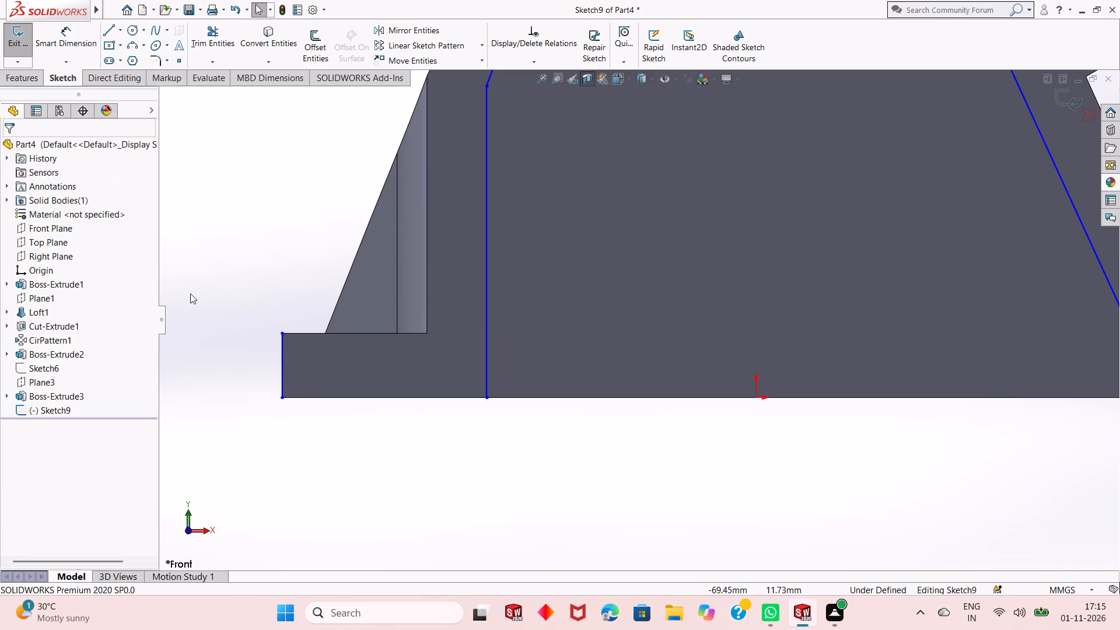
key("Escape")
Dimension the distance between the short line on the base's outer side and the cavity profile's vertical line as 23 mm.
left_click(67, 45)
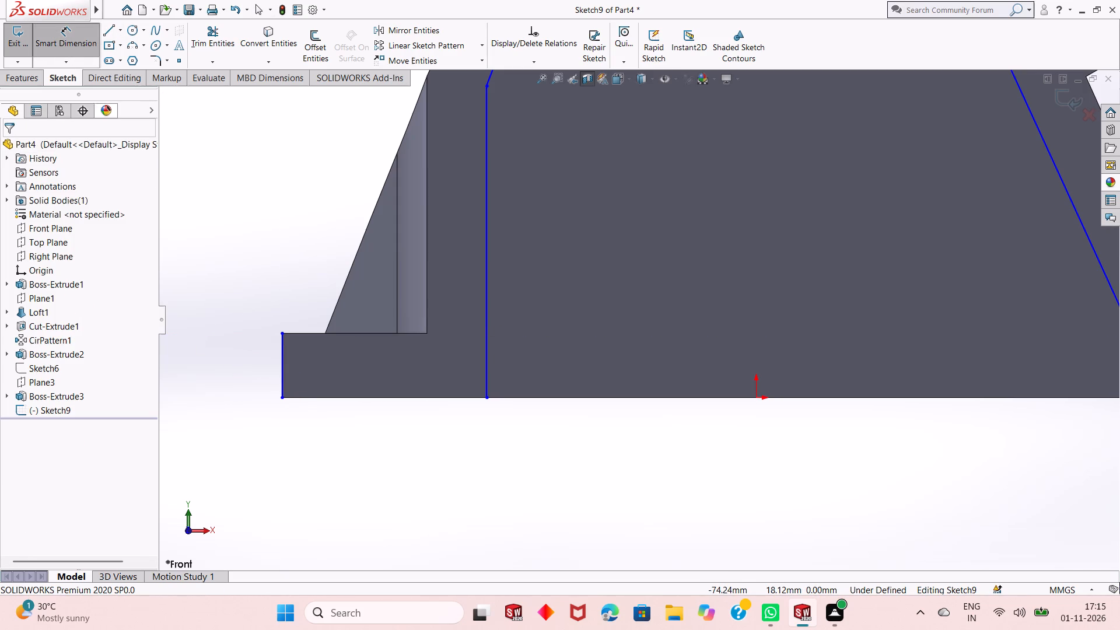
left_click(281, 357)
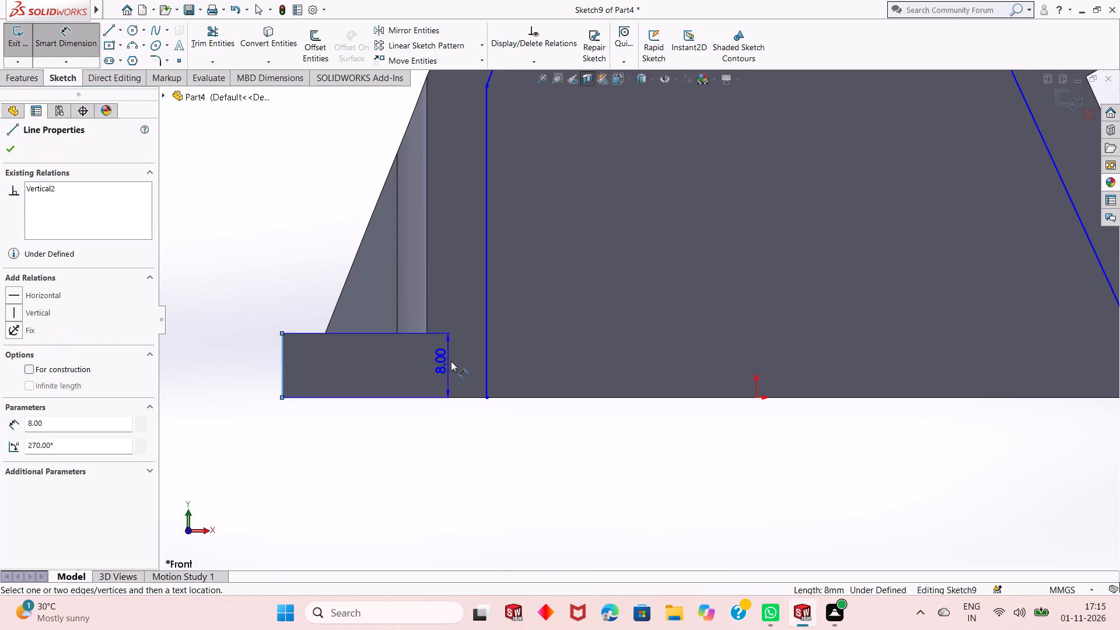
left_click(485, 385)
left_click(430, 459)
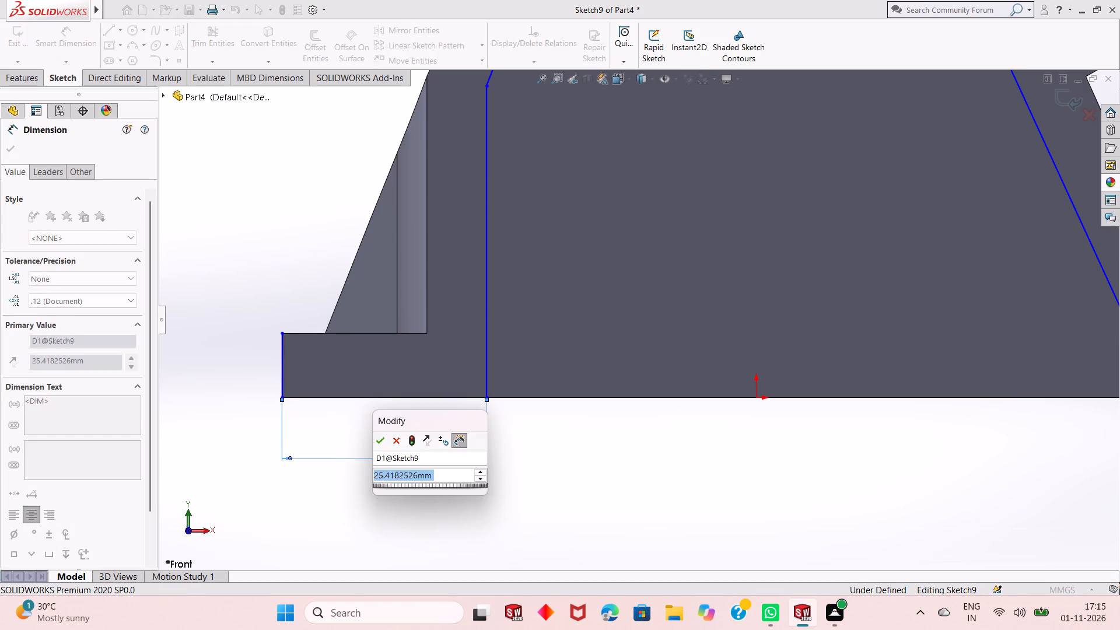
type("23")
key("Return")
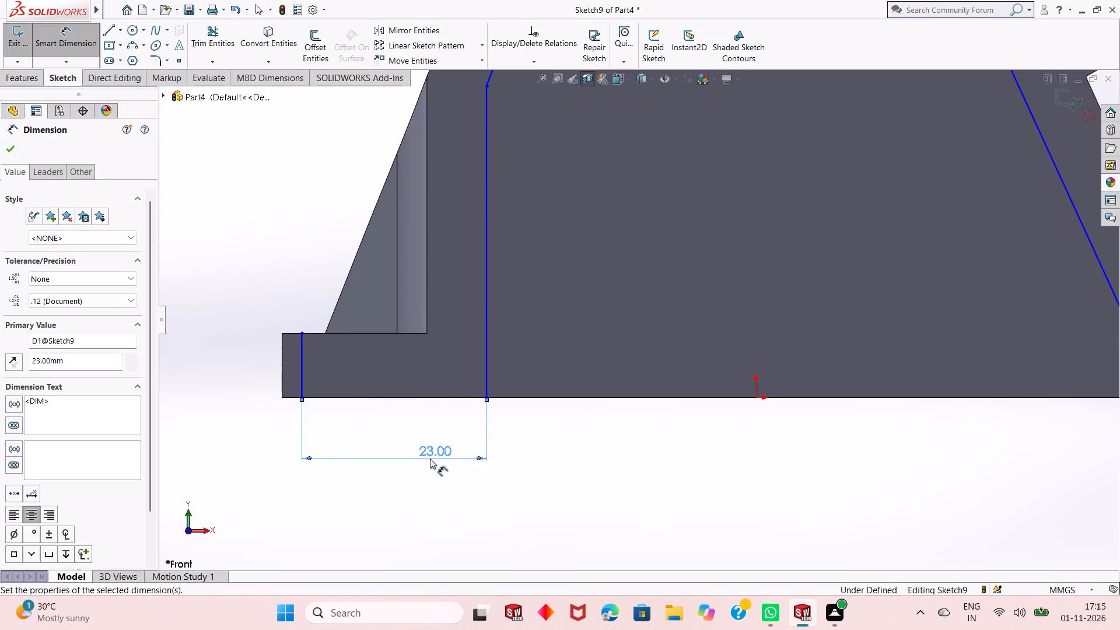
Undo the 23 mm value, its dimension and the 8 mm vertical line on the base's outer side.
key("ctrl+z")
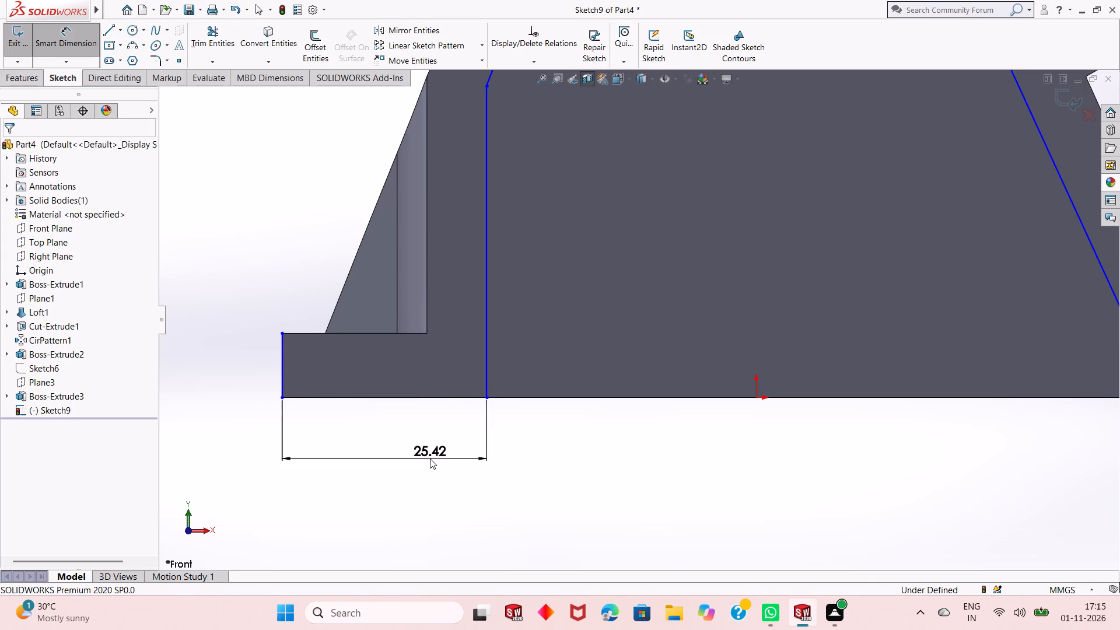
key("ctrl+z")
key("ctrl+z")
Undo the cavity profile's sloped line on the inclined side boss's side.
key("ctrl+z")
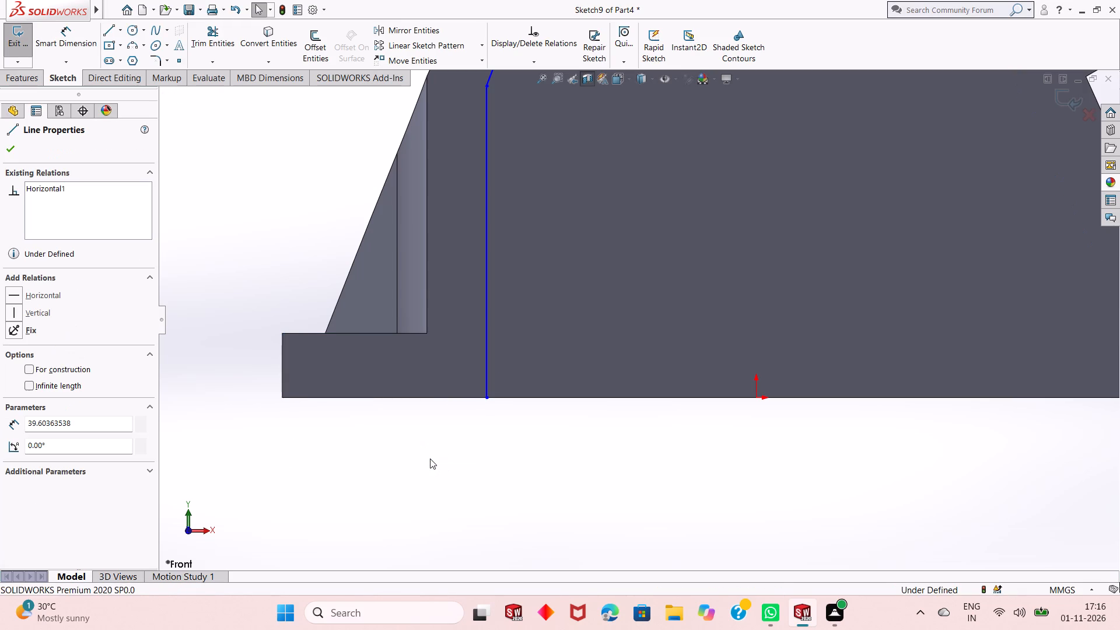
scroll(512, 453, "up", 6)
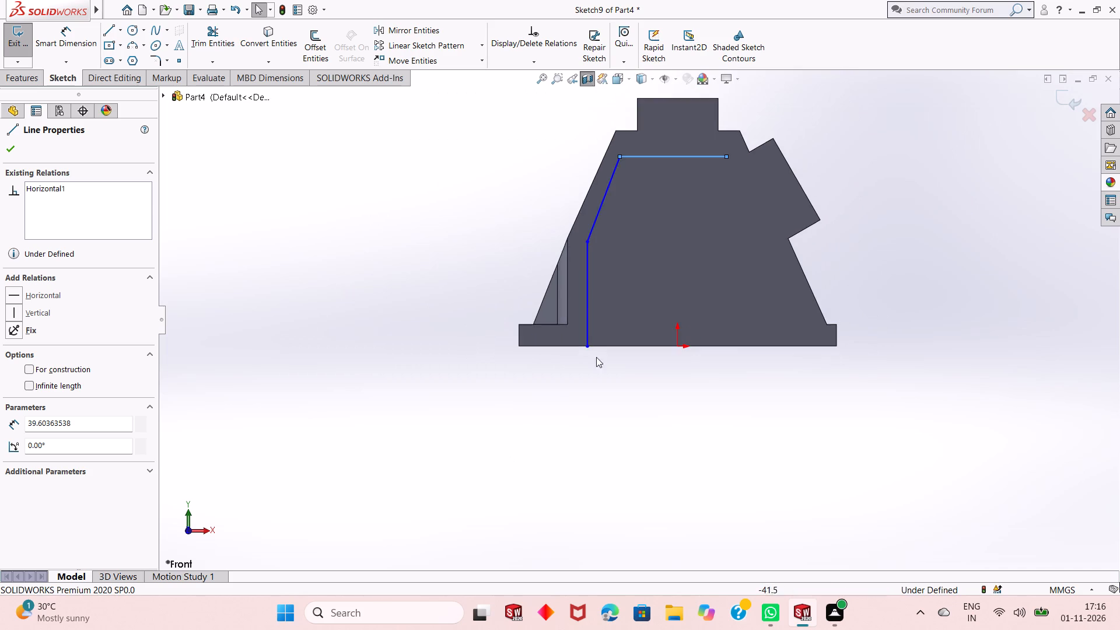
scroll(799, 183, "down", 3)
scroll(517, 327, "up", 1)
left_click(847, 286)
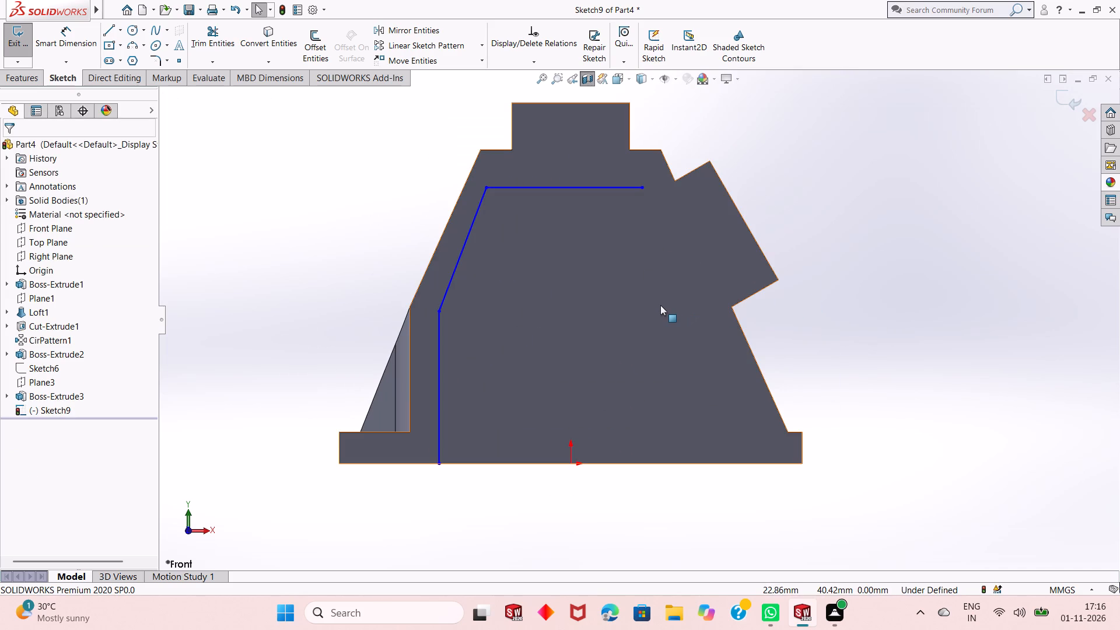
scroll(650, 322, "up", 1)
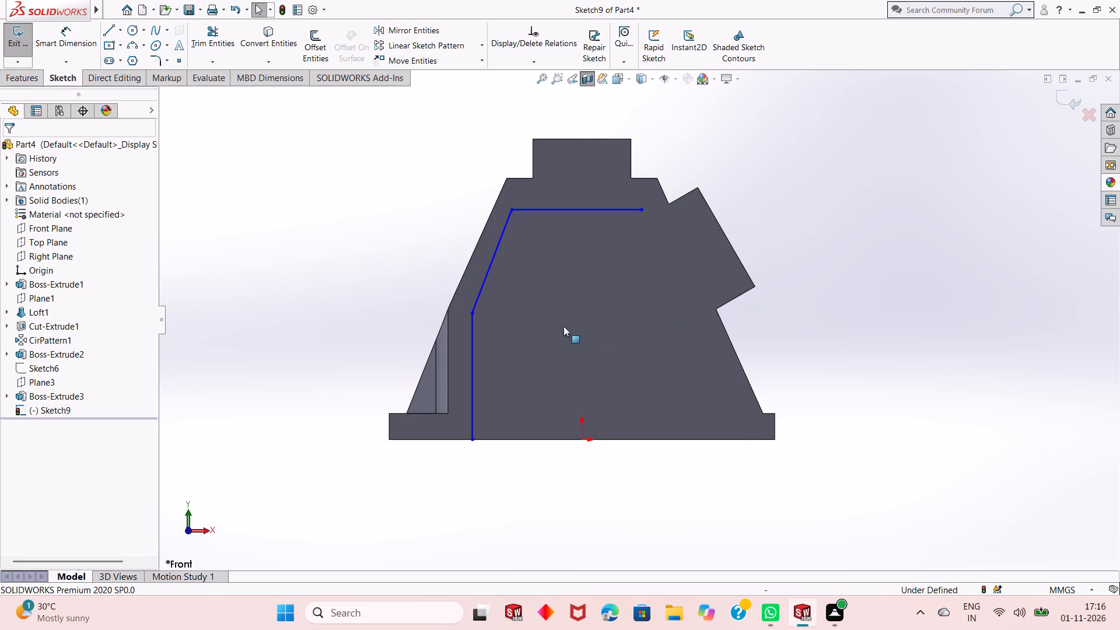
Examine the sectioned cone and the remaining cavity profile lines from several angles and from the front.
middle_click_drag(563, 326, 622, 308)
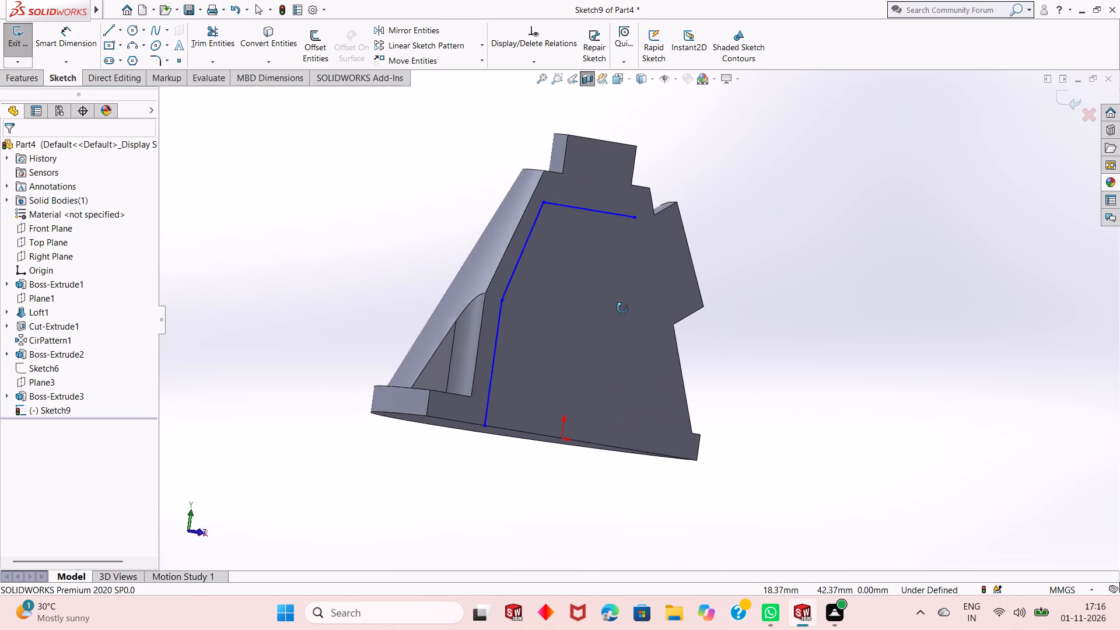
middle_click_drag(622, 308, 564, 331)
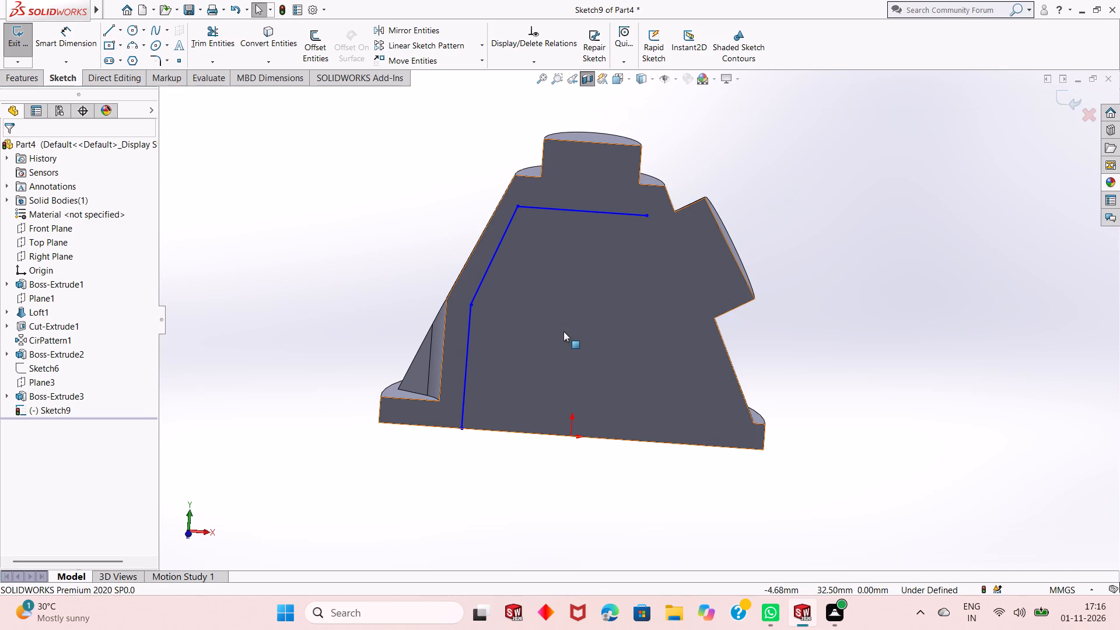
middle_click_drag(478, 318, 511, 343)
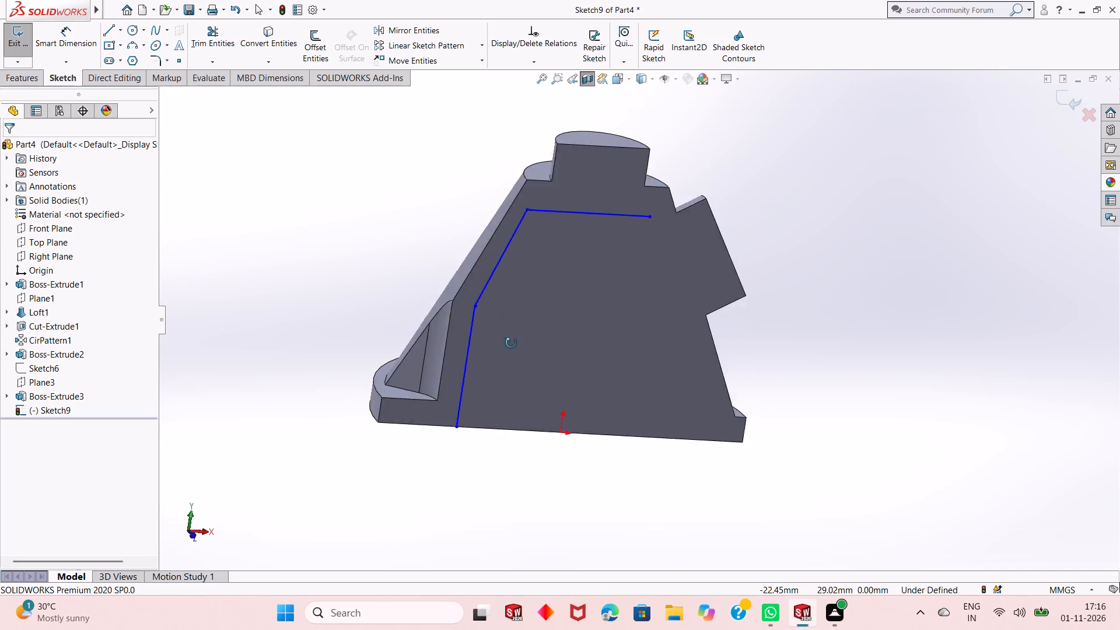
middle_click_drag(511, 343, 582, 529)
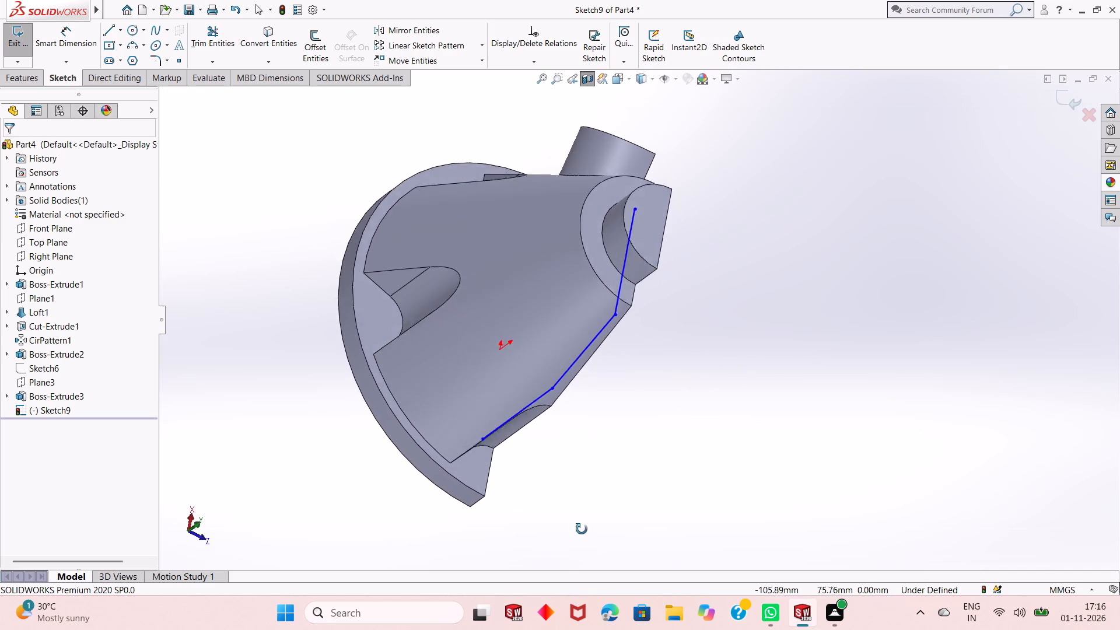
middle_click_drag(582, 529, 465, 320)
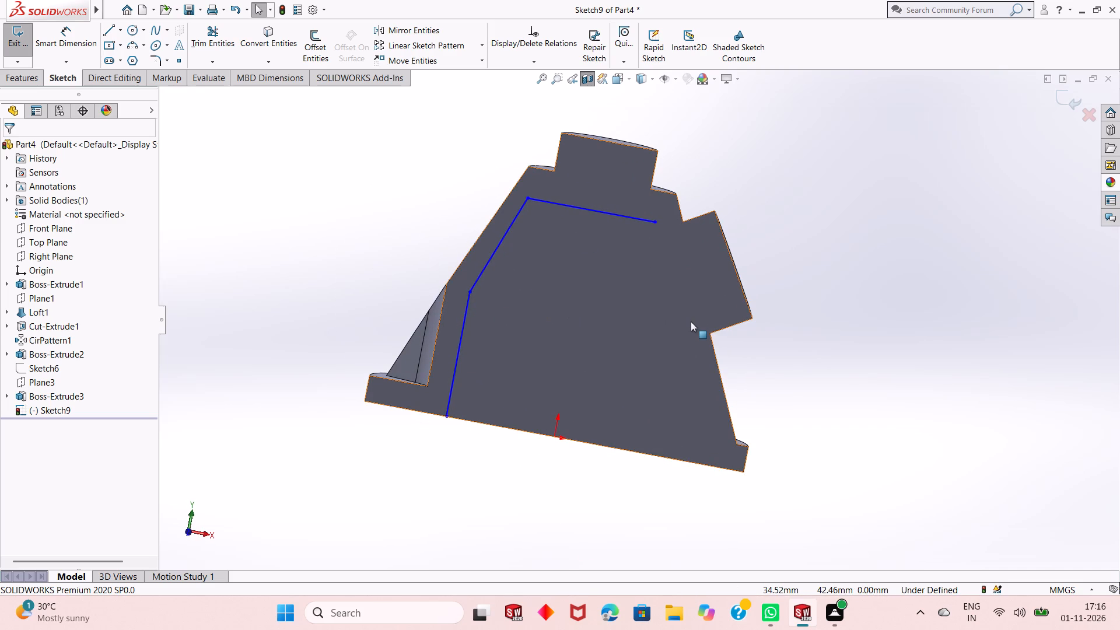
key("ctrl+7")
key("ctrl+8")
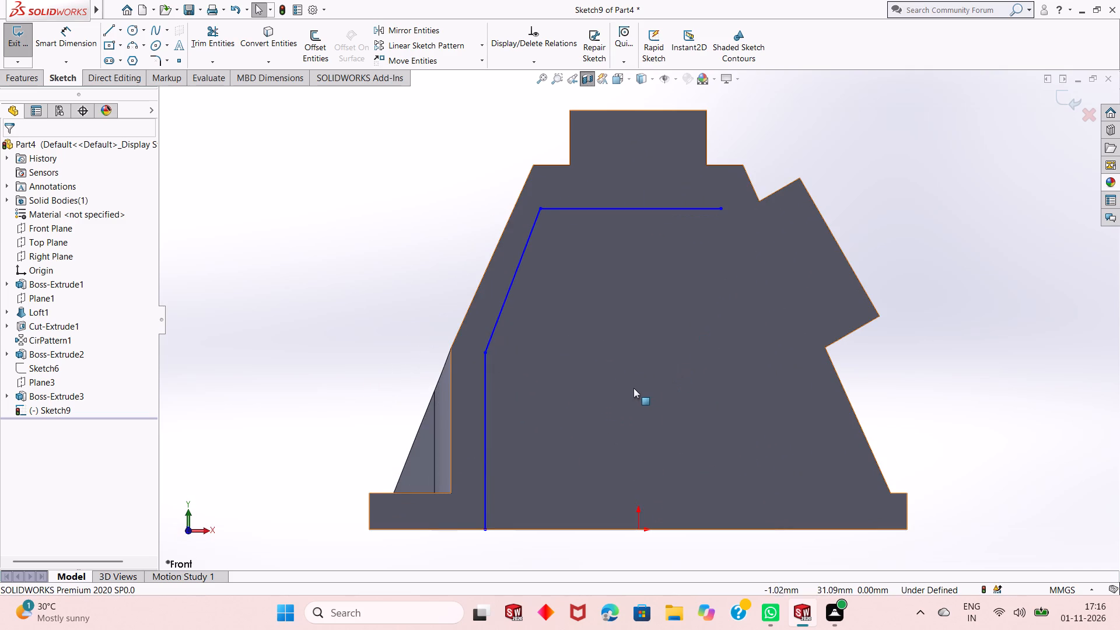
scroll(633, 388, "down", 1)
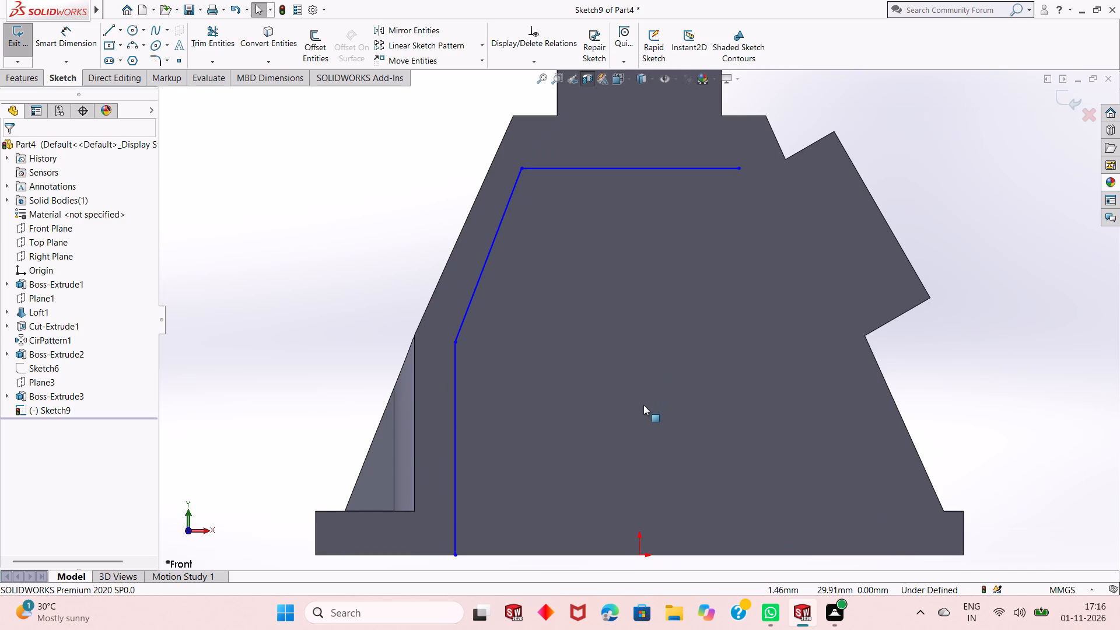
scroll(563, 408, "up", 1)
scroll(563, 408, "down", 2)
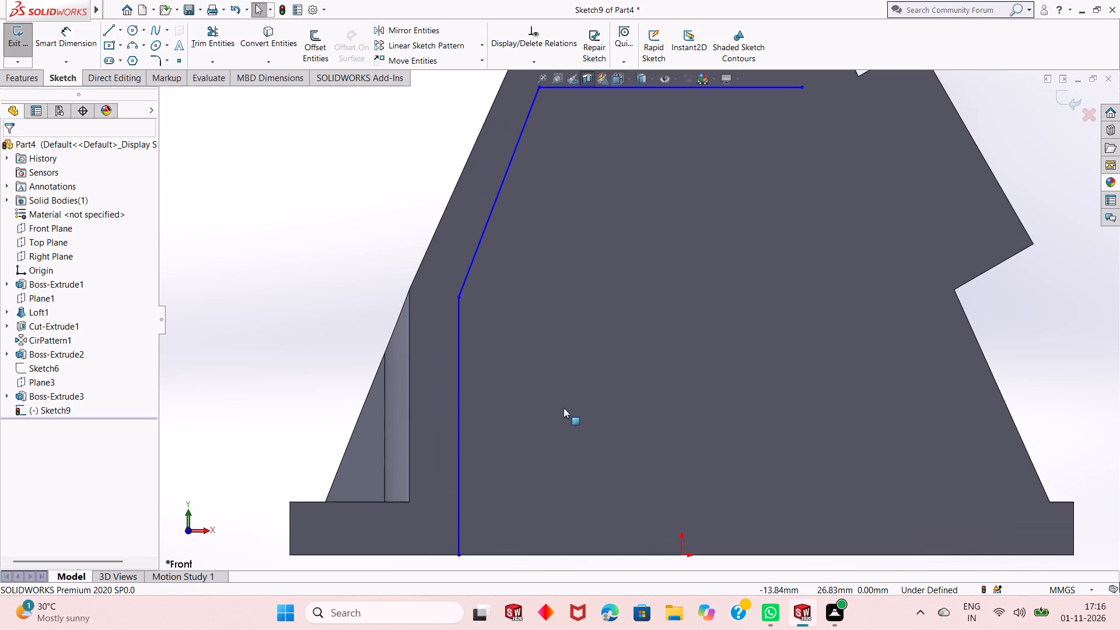
scroll(563, 408, "up", 2)
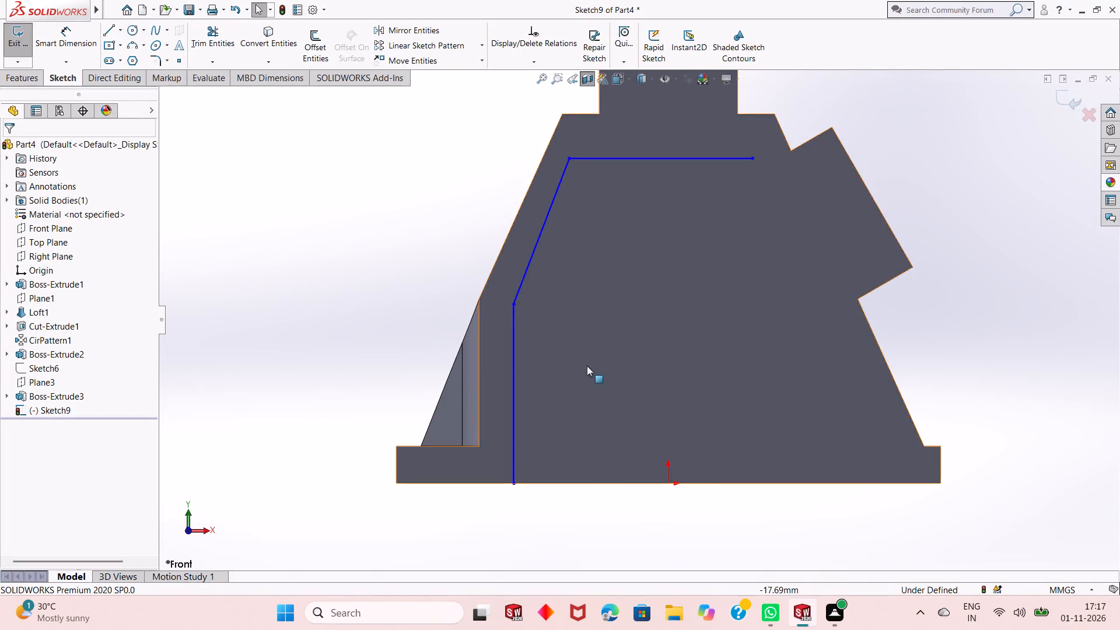
scroll(587, 366, "up", 1)
scroll(611, 311, "down", 1)
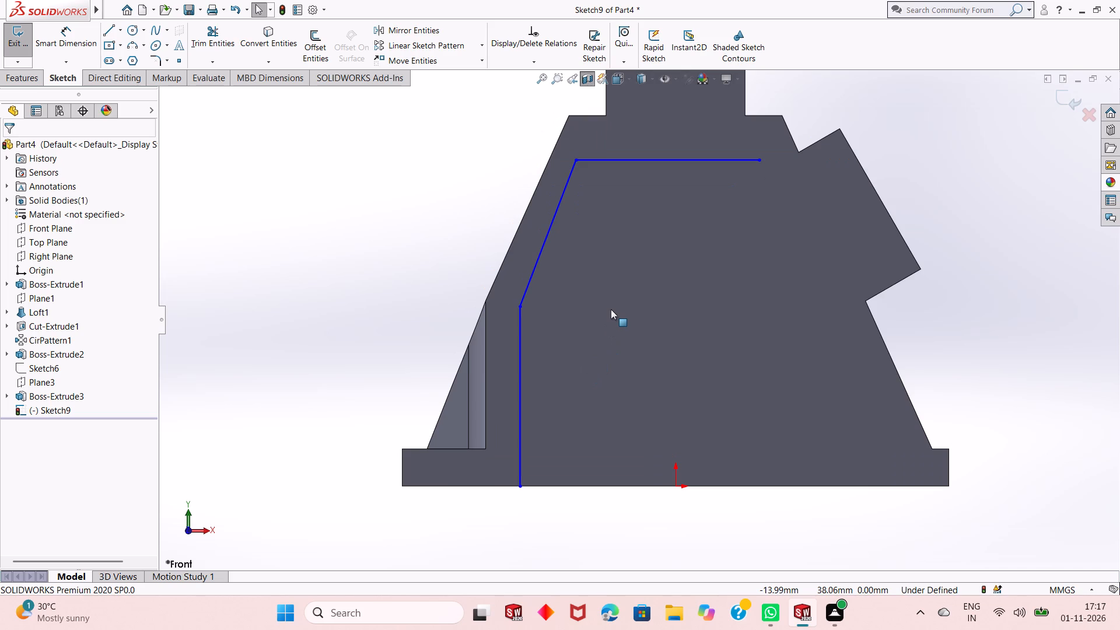
Undo the remaining cavity profile lines and the section-plane sketch that holds them.
key("Escape")
key("Escape")
key("ctrl+z")
key("ctrl+z")
key("ctrl+z")
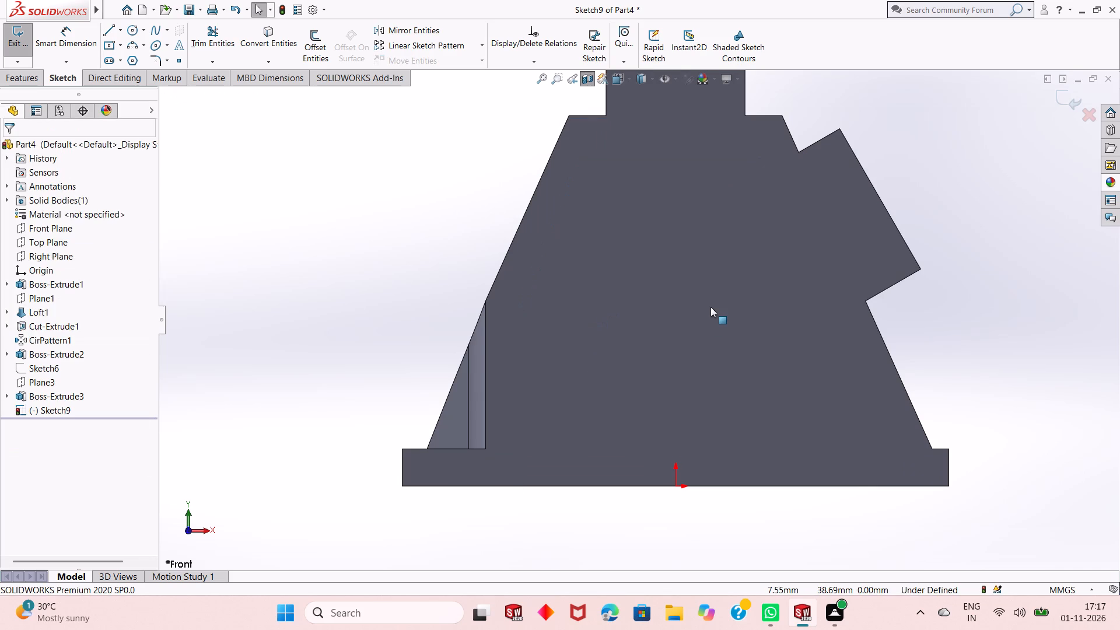
key("ctrl+z")
scroll(657, 348, "up", 2)
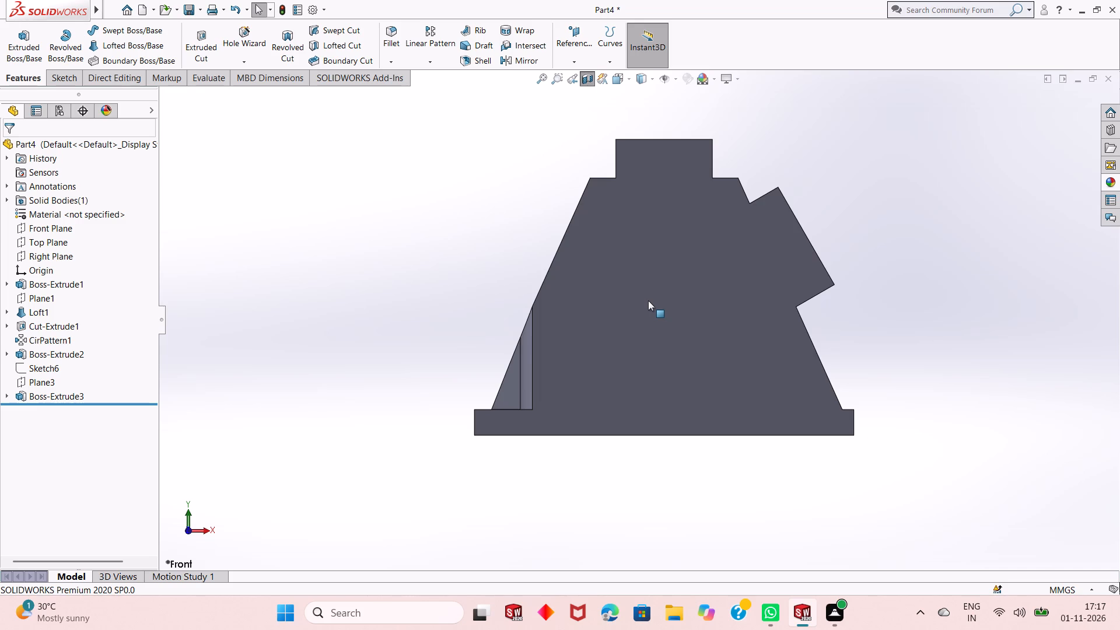
key("Escape")
key("Escape")
Turn off the section view to show the whole model.
scroll(626, 281, "up", 1)
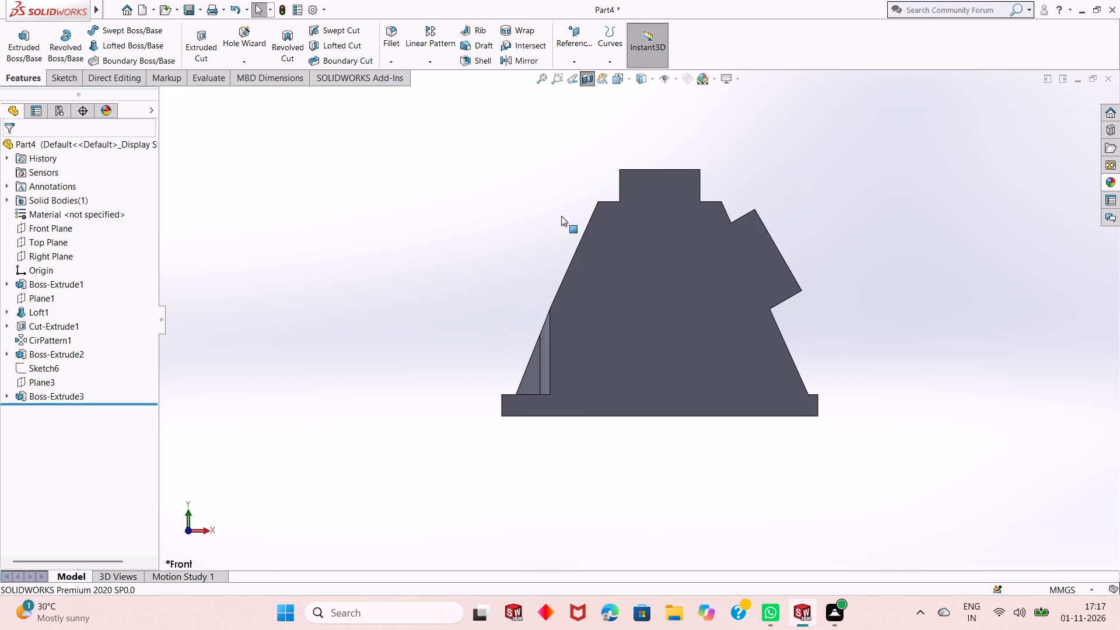
left_click(593, 81)
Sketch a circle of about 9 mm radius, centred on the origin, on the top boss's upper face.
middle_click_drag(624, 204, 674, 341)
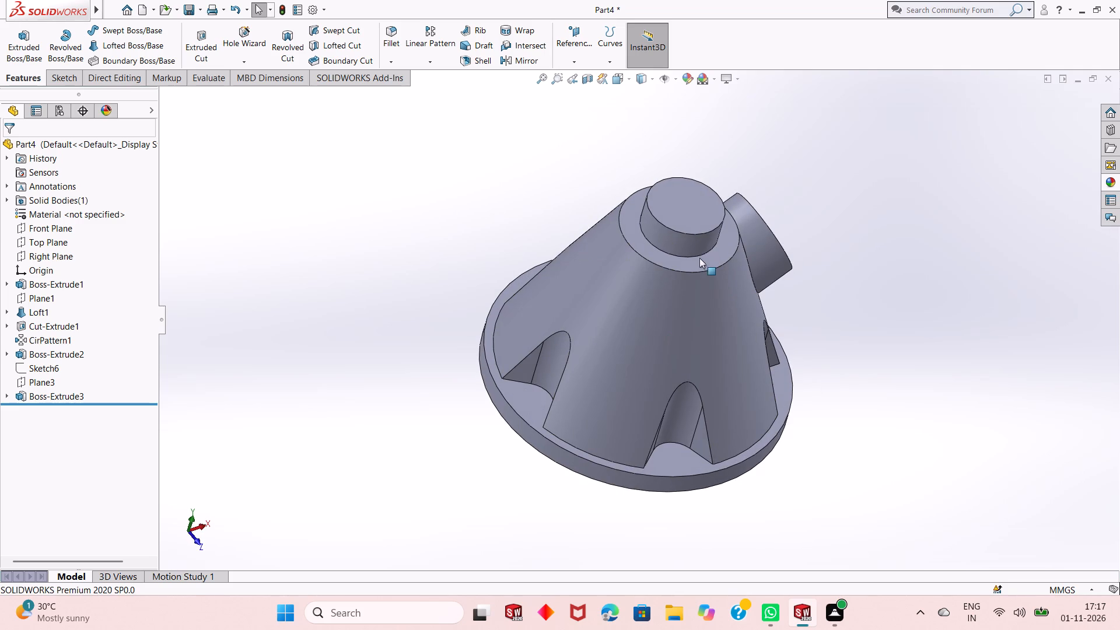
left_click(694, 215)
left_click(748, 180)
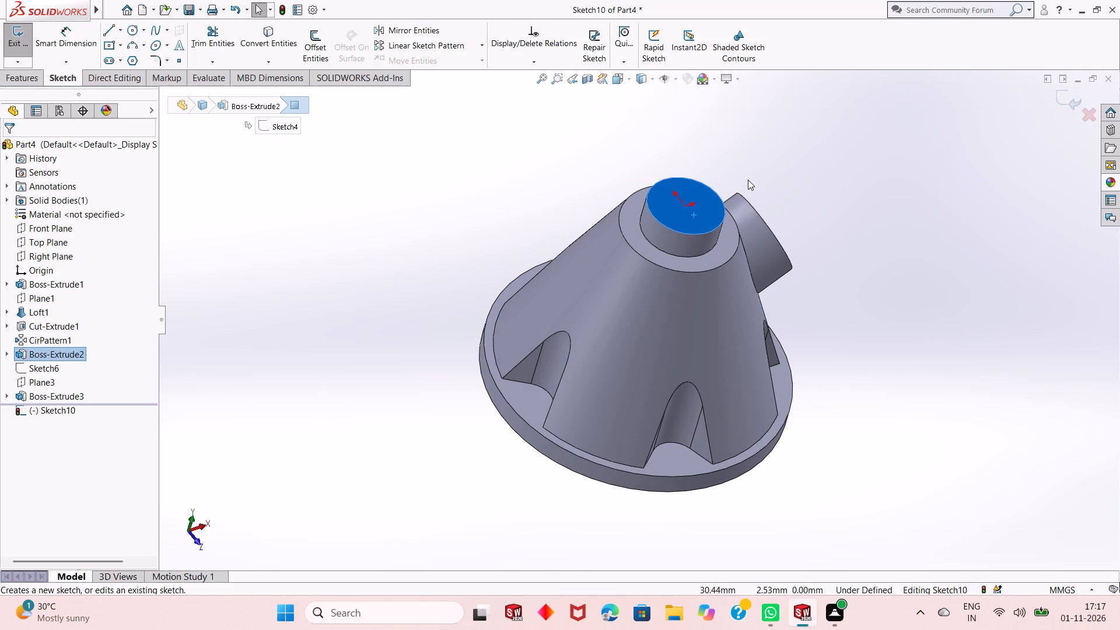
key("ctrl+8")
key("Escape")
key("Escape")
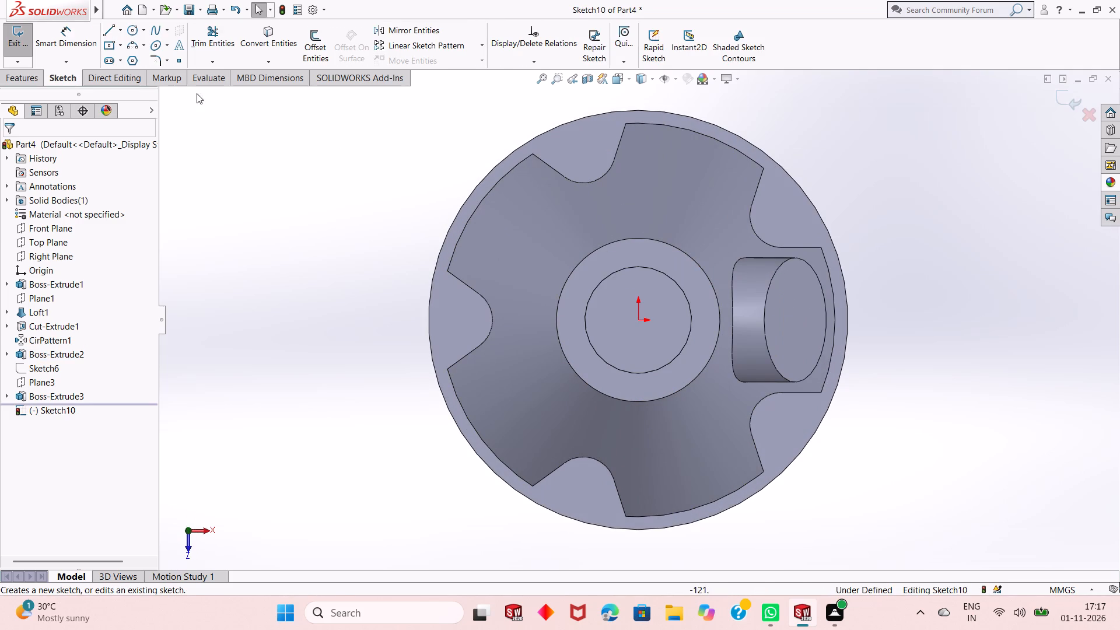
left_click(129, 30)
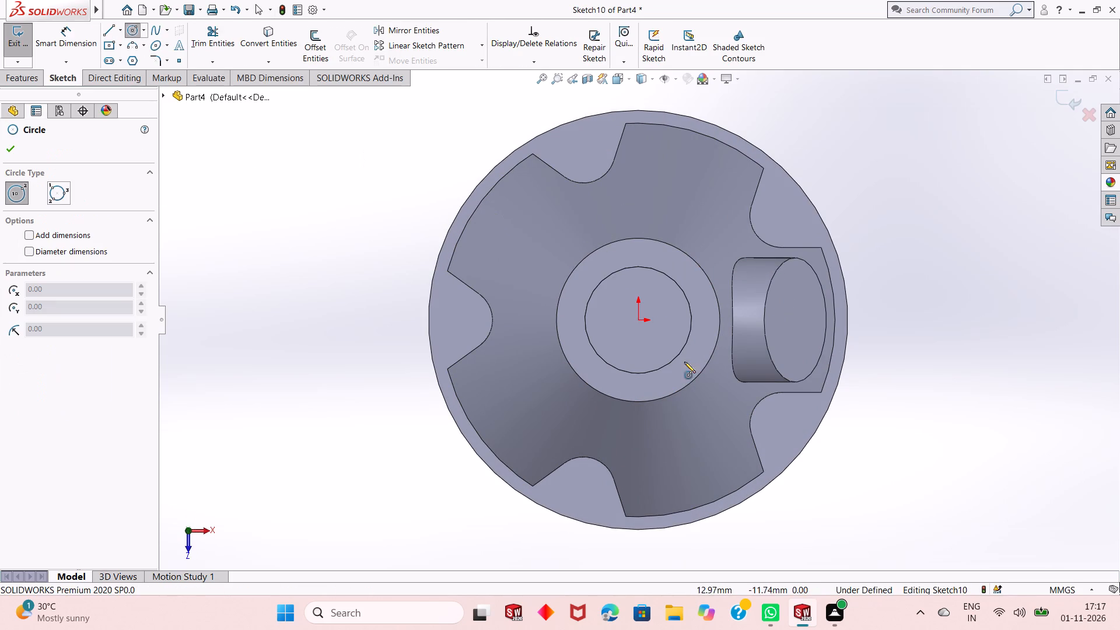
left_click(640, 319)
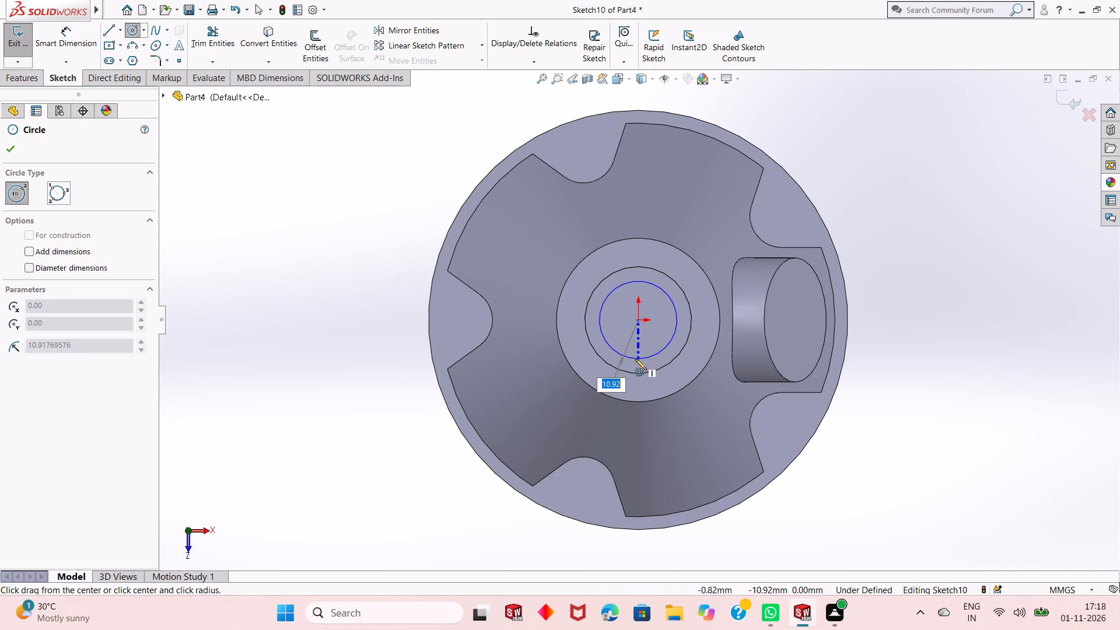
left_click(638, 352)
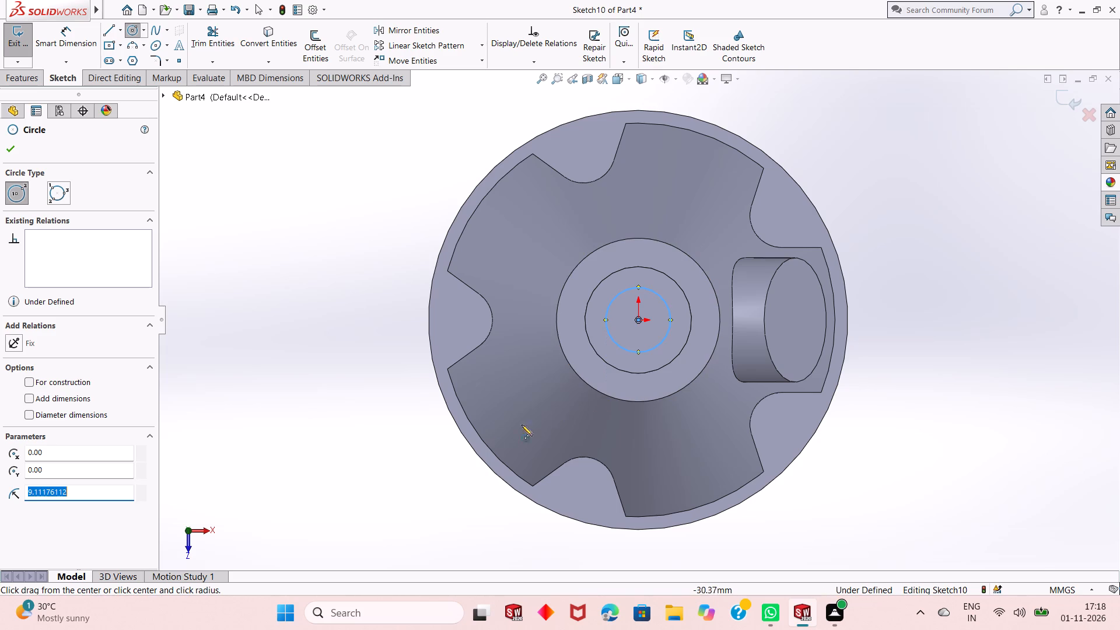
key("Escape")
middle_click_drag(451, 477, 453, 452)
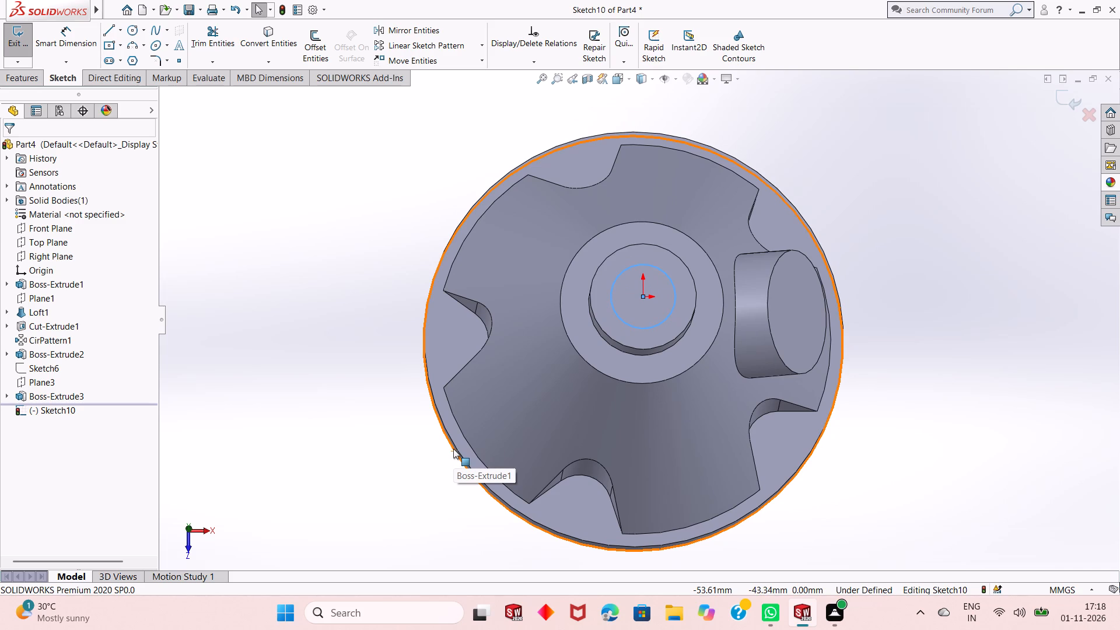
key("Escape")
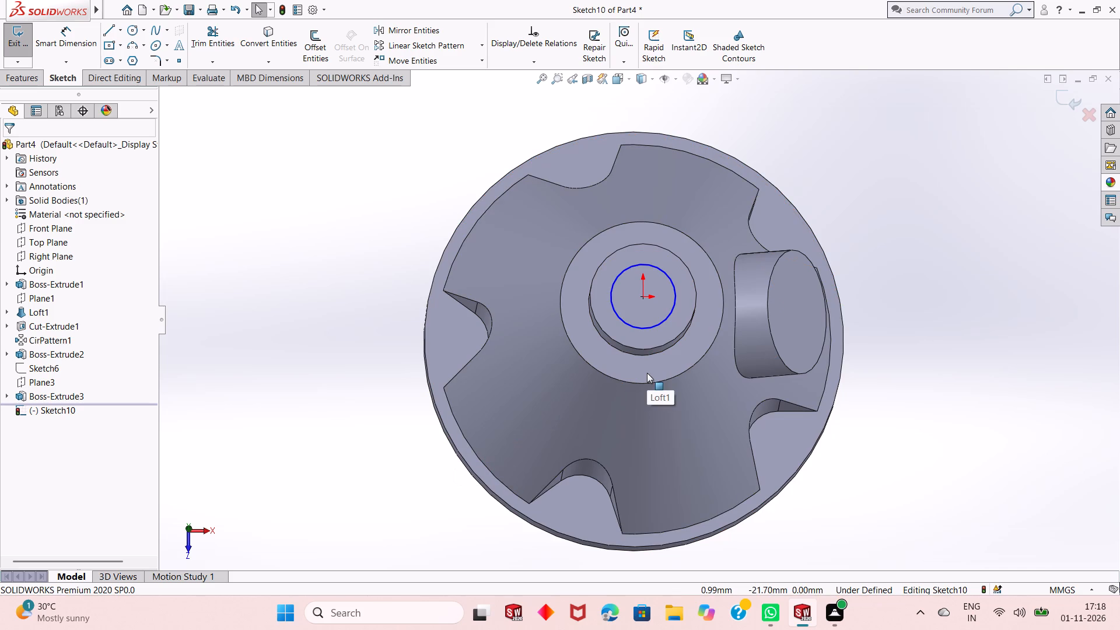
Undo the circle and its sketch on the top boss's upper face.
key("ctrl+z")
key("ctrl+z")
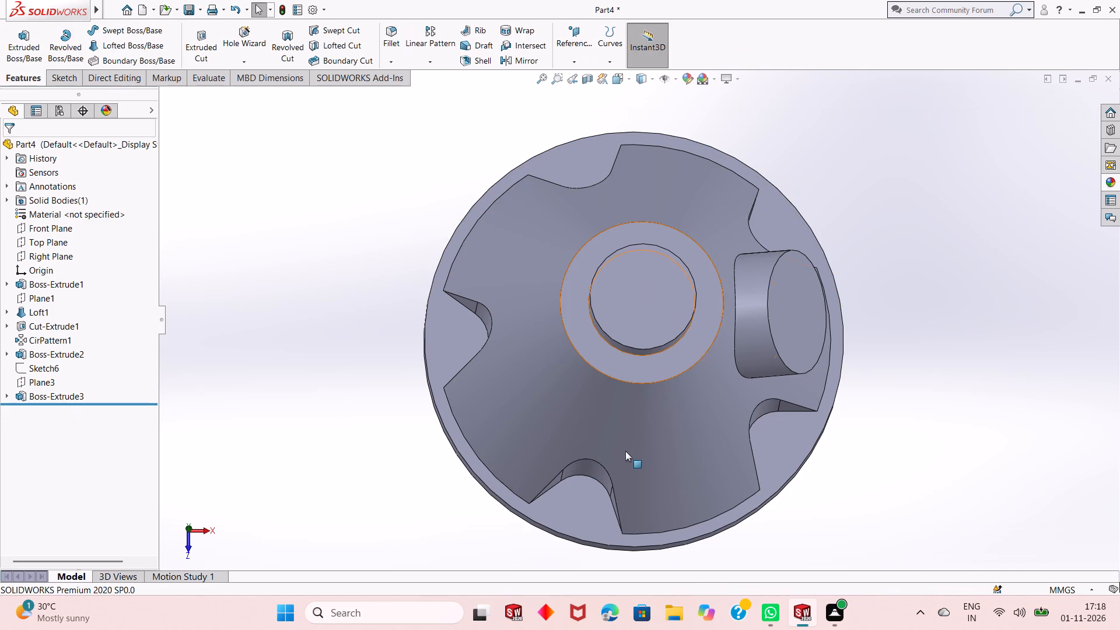
Shell the part to a 5 mm wall thickness, removing only the base disc's bottom face.
middle_click_drag(625, 451, 647, 232)
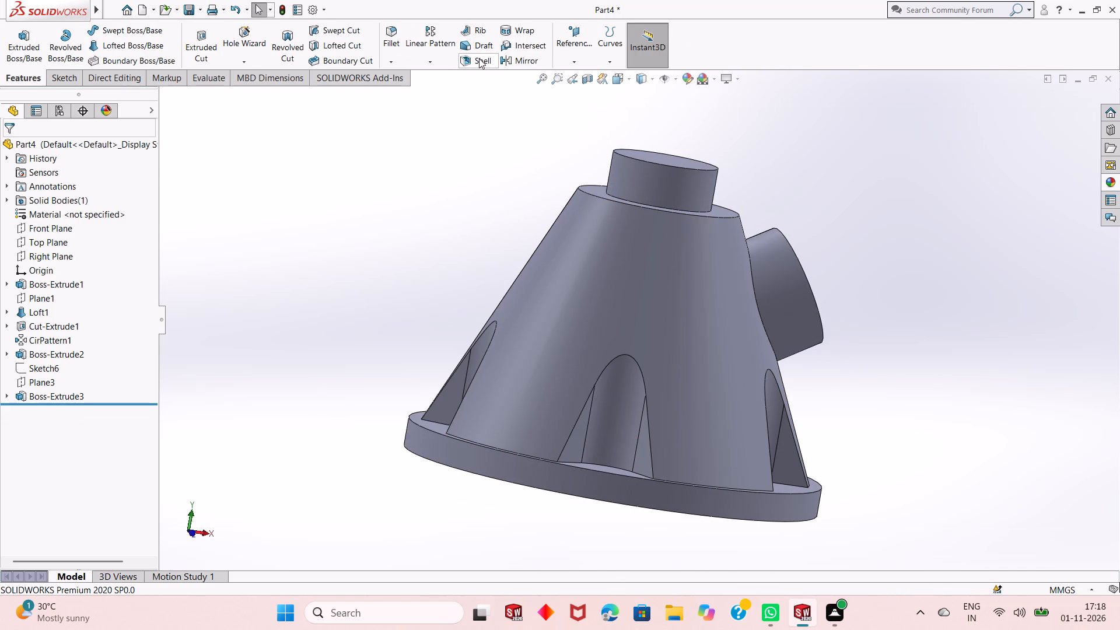
left_click(479, 58)
middle_click_drag(572, 296, 588, 208)
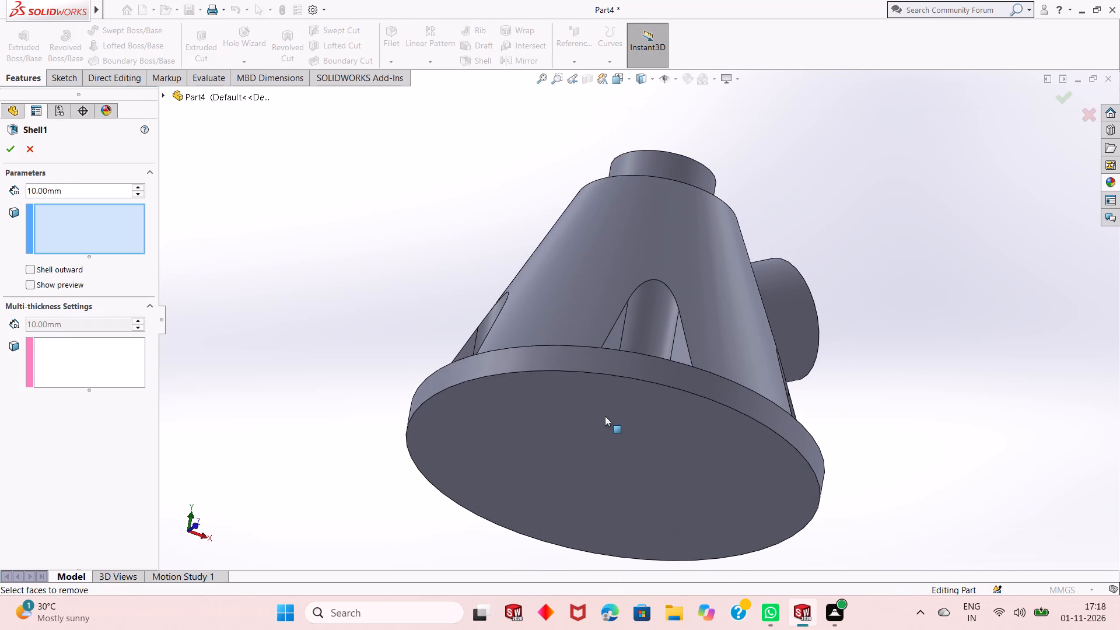
left_click(605, 416)
middle_click_drag(661, 265, 657, 295)
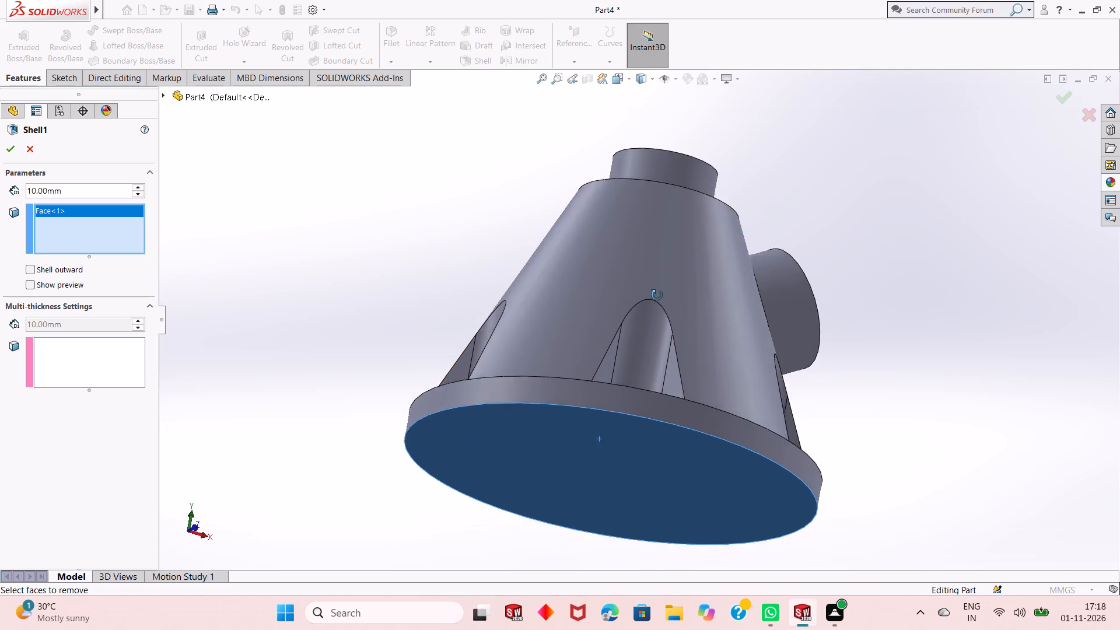
middle_click_drag(657, 295, 636, 436)
left_click(651, 261)
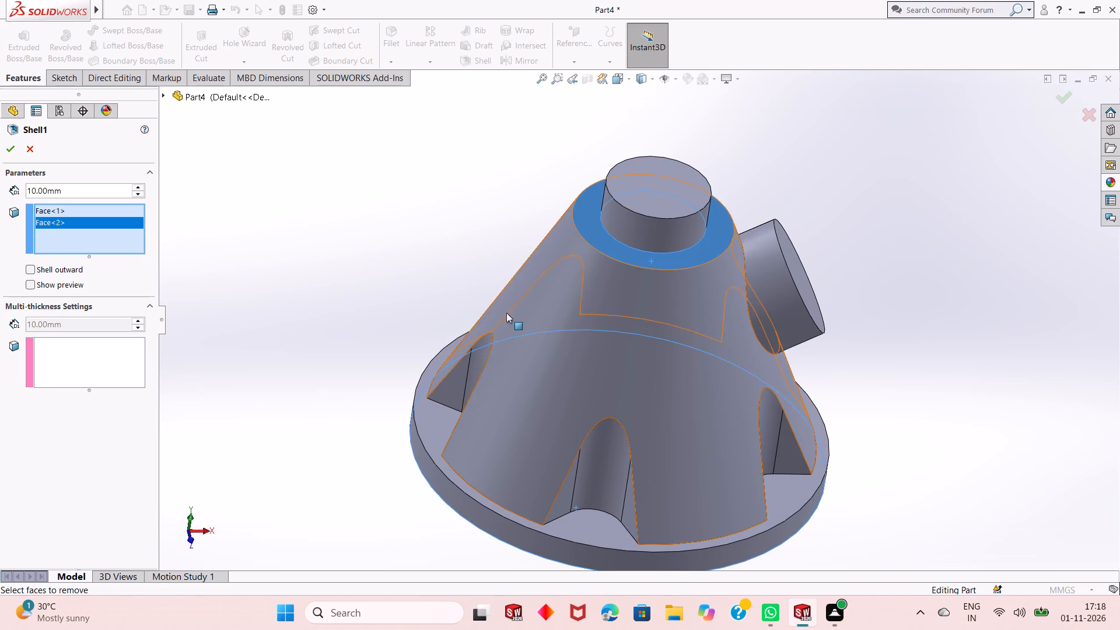
right_click(85, 221)
left_click(126, 243)
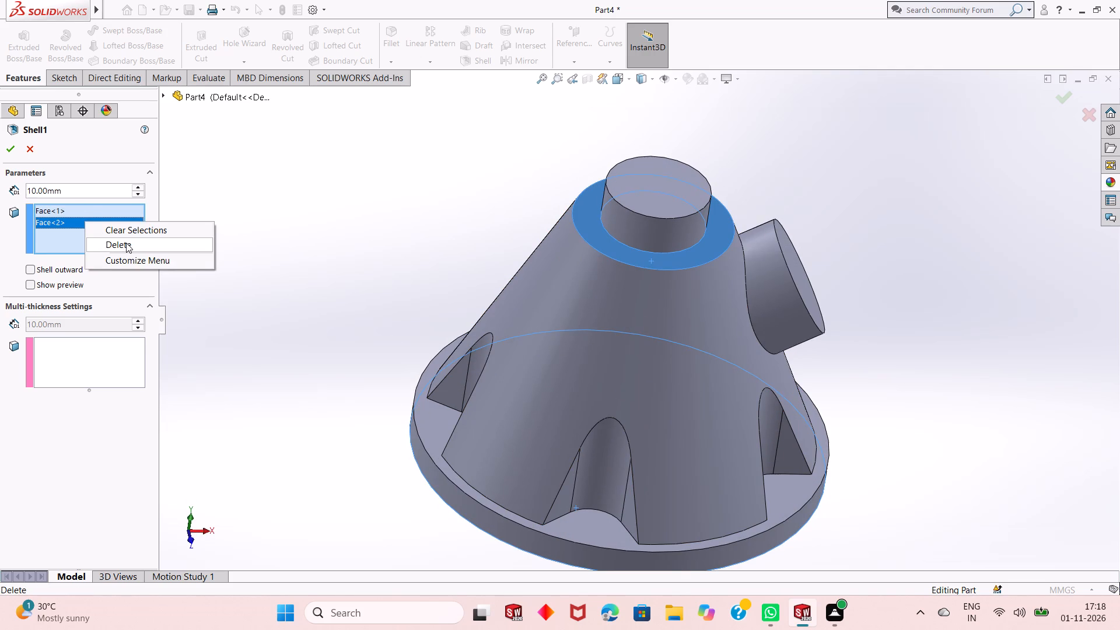
middle_click_drag(364, 409, 412, 190)
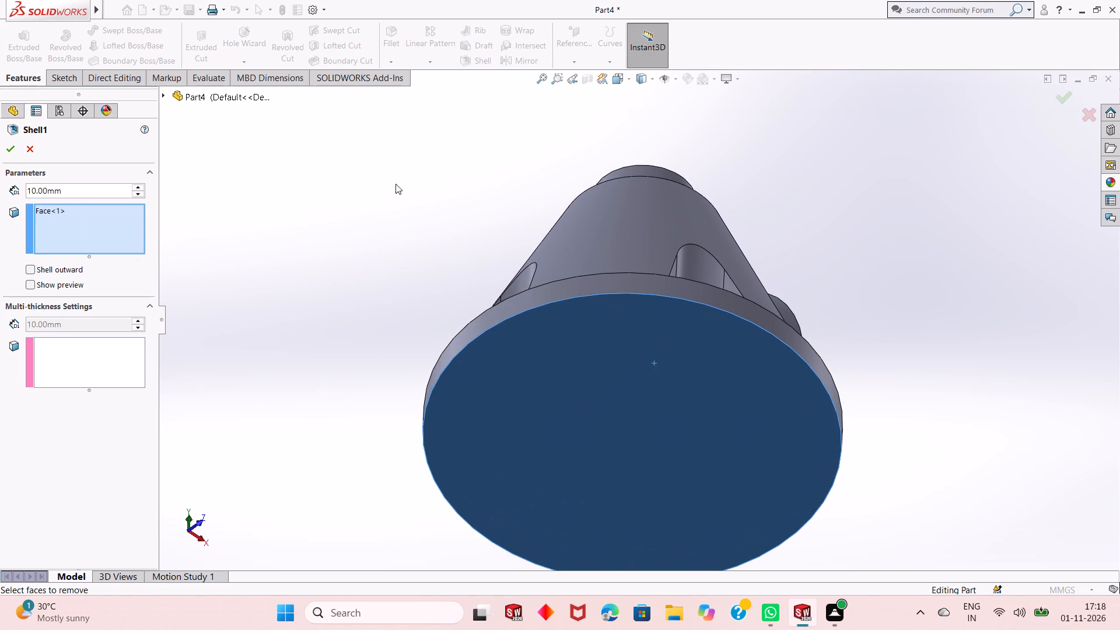
double_click(79, 190)
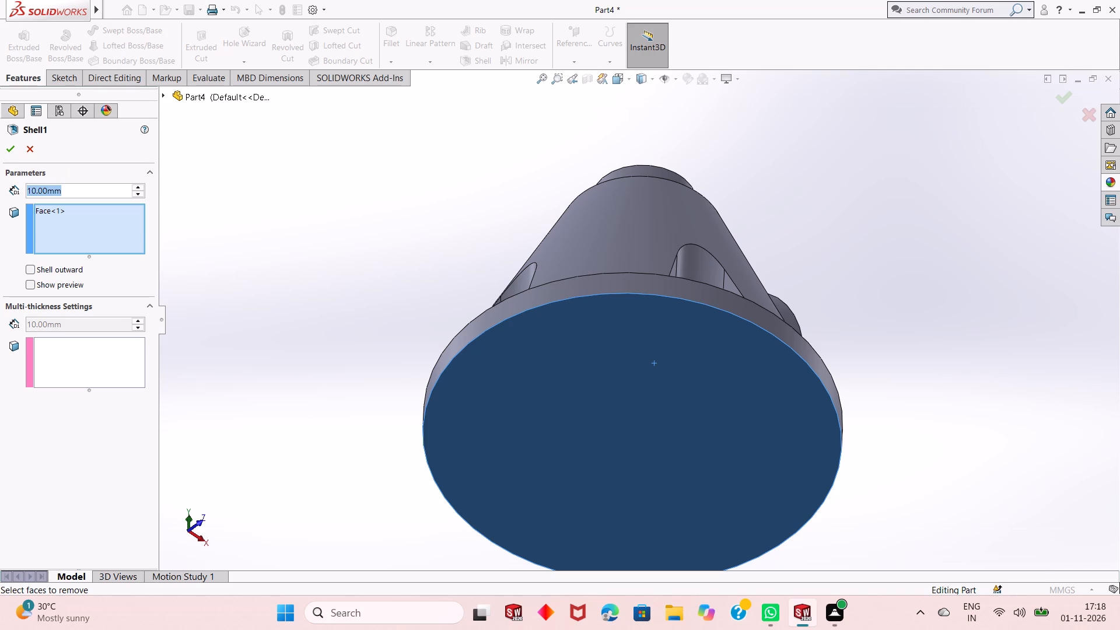
key("5")
key("Return")
left_click(11, 145)
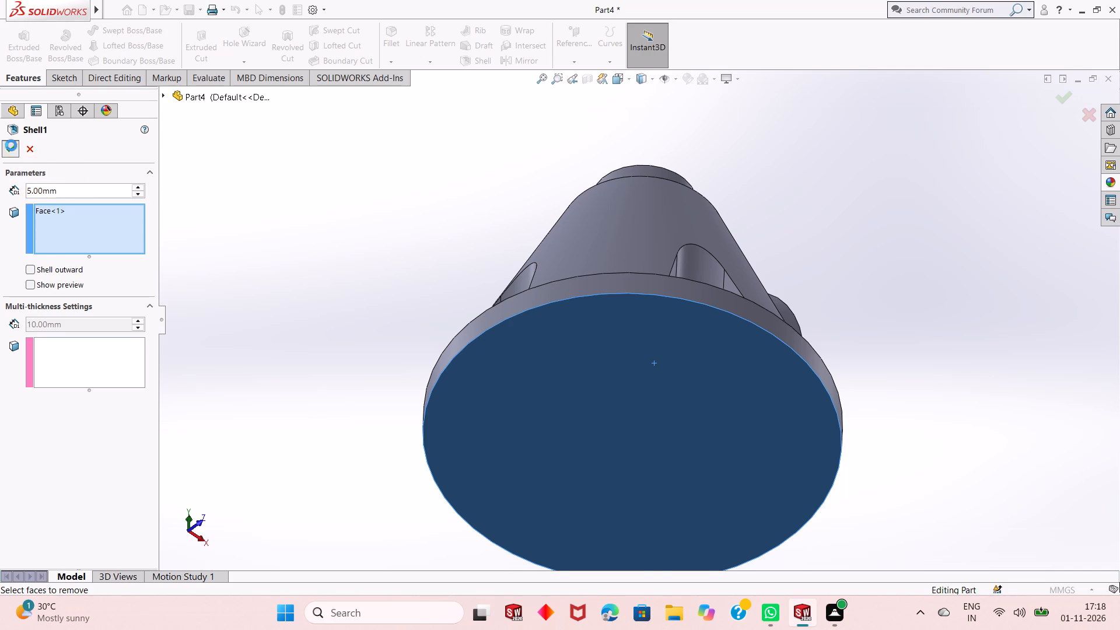
middle_click_drag(322, 342, 318, 236)
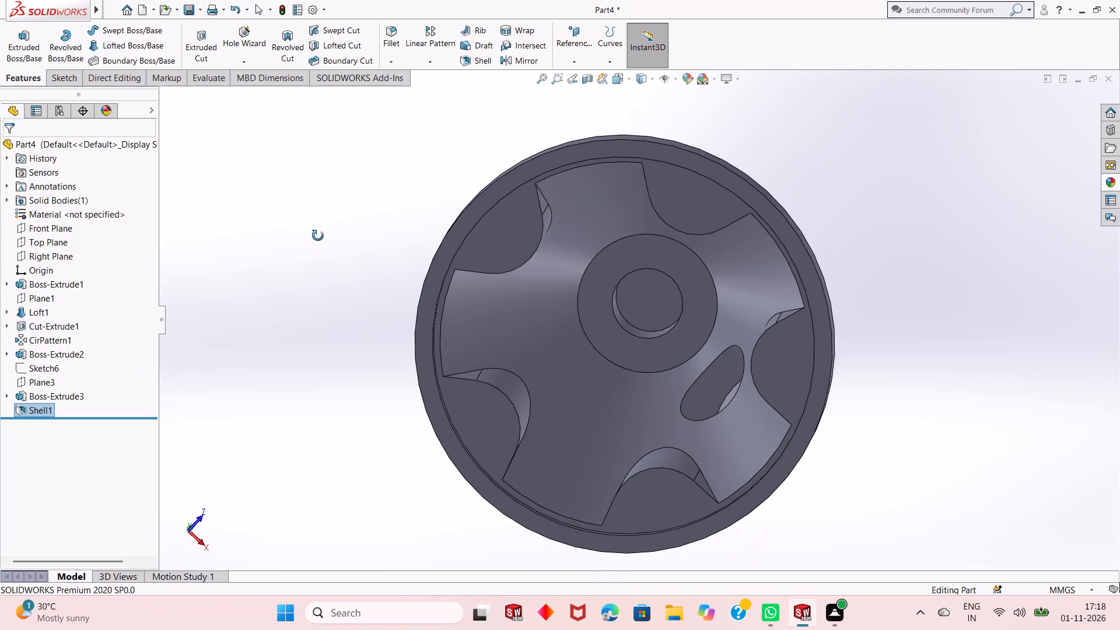
Examine the shelled part from outside and below, including the inner cavity, boss recesses, arched cutout walls and base rim.
middle_click_drag(318, 236, 309, 365)
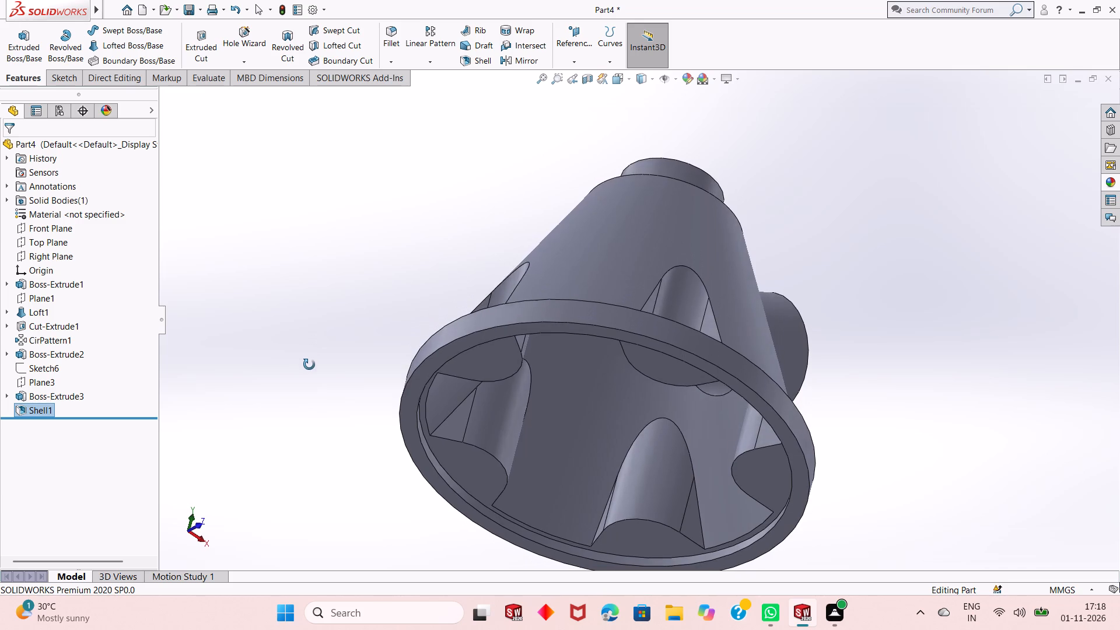
middle_click_drag(309, 365, 346, 253)
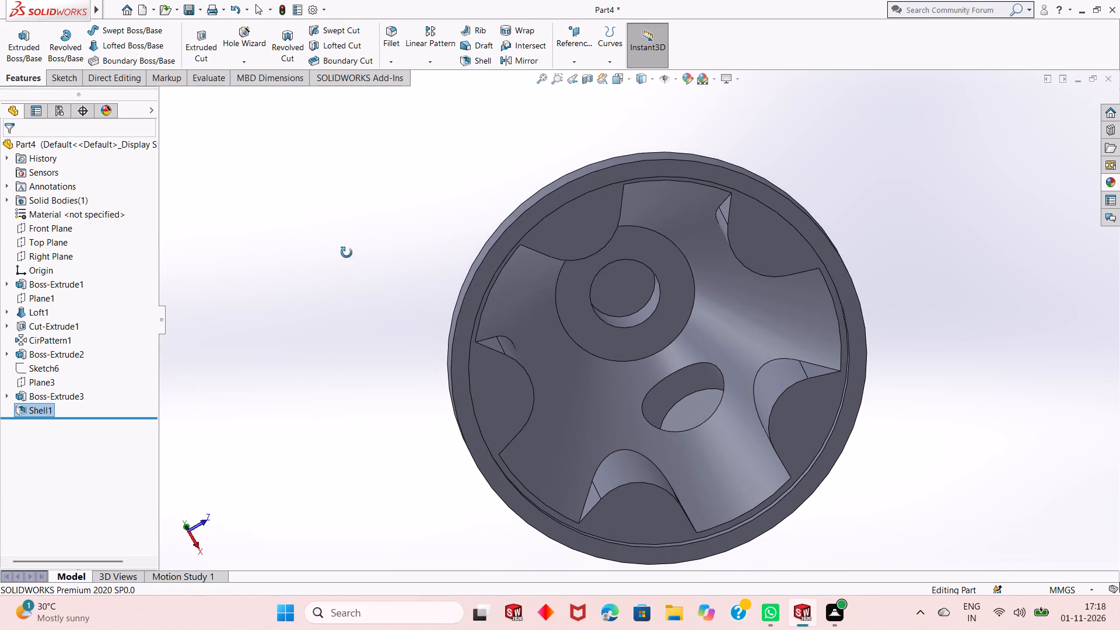
middle_click_drag(346, 253, 306, 544)
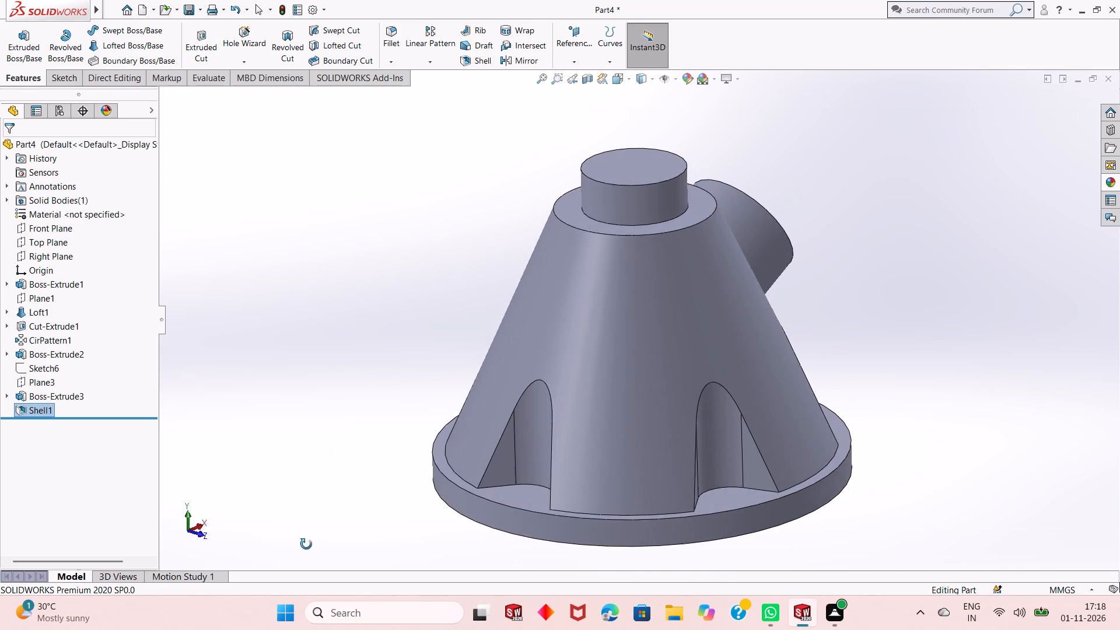
middle_click_drag(306, 544, 323, 332)
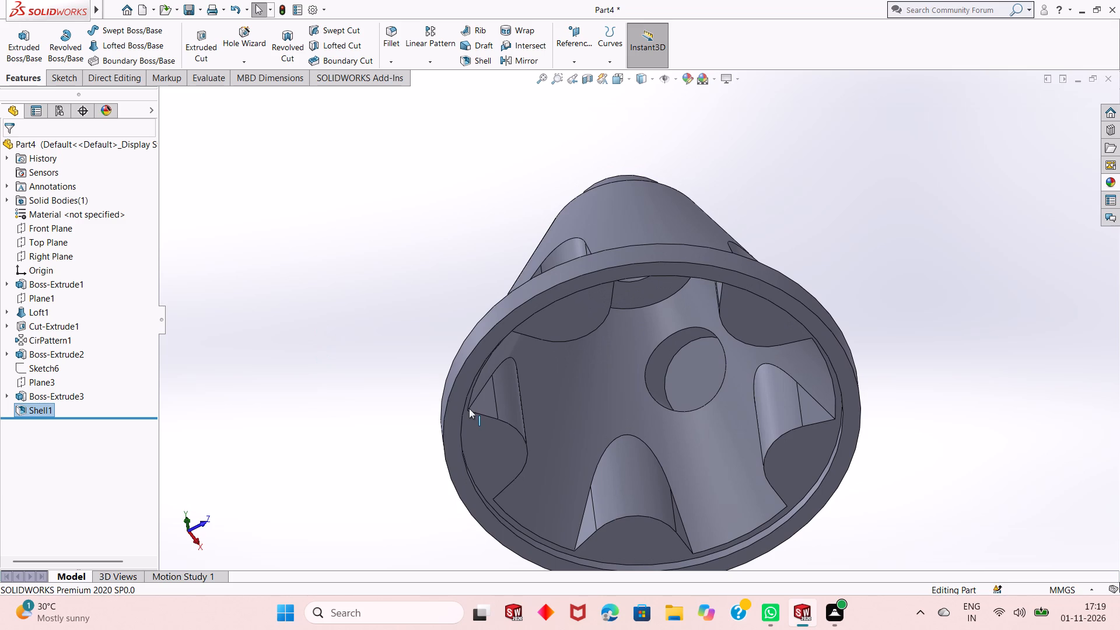
middle_click_drag(628, 452, 651, 343)
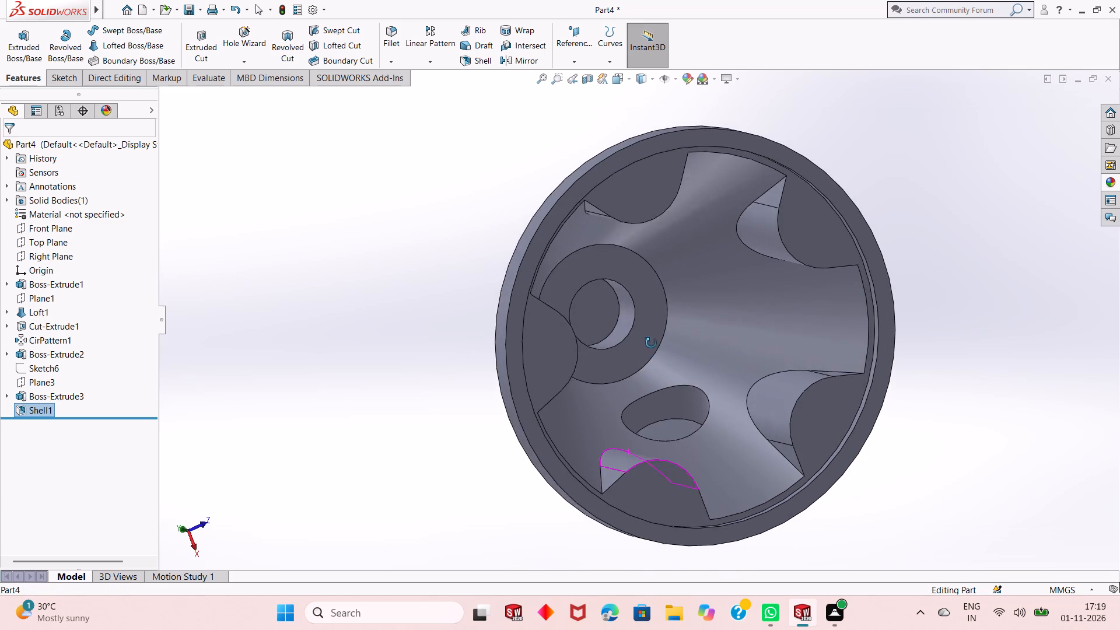
middle_click_drag(651, 343, 637, 383)
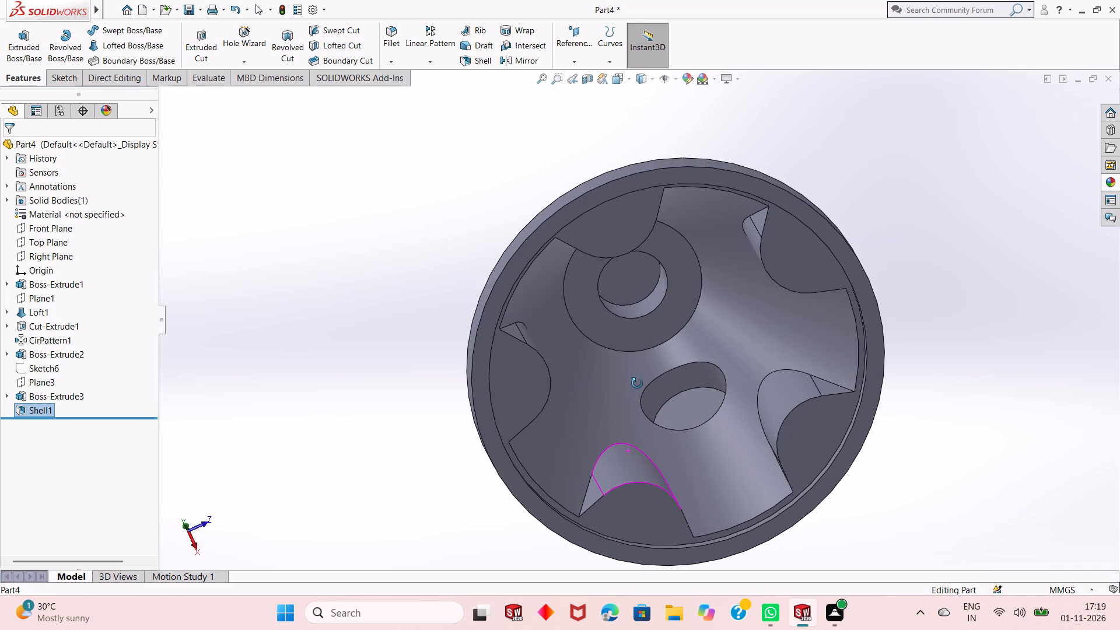
middle_click_drag(637, 383, 634, 419)
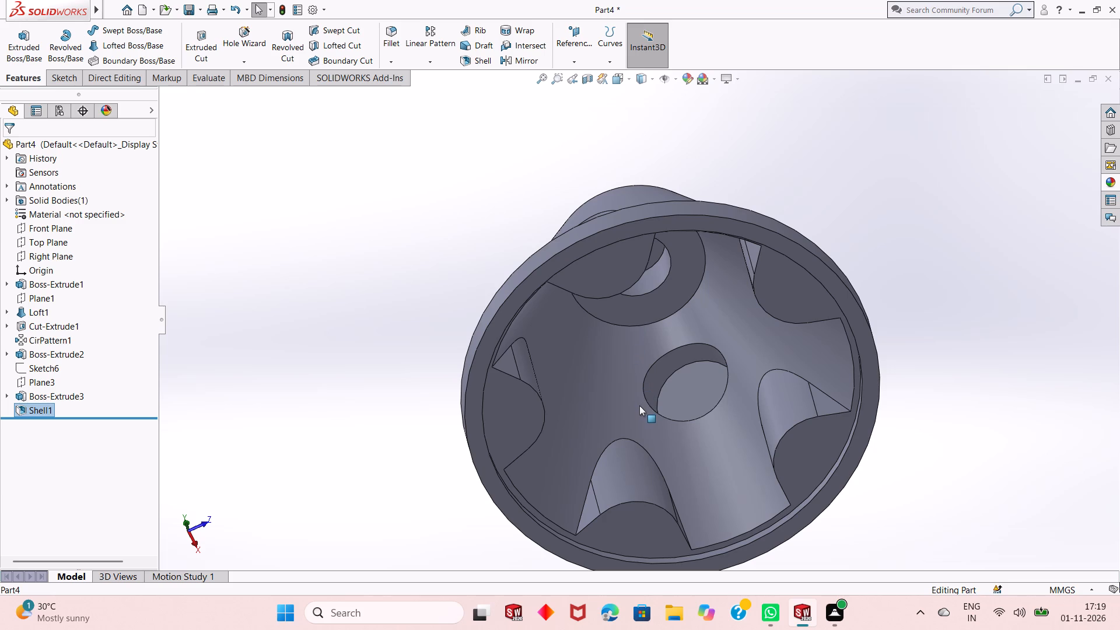
middle_click_drag(640, 407, 633, 439)
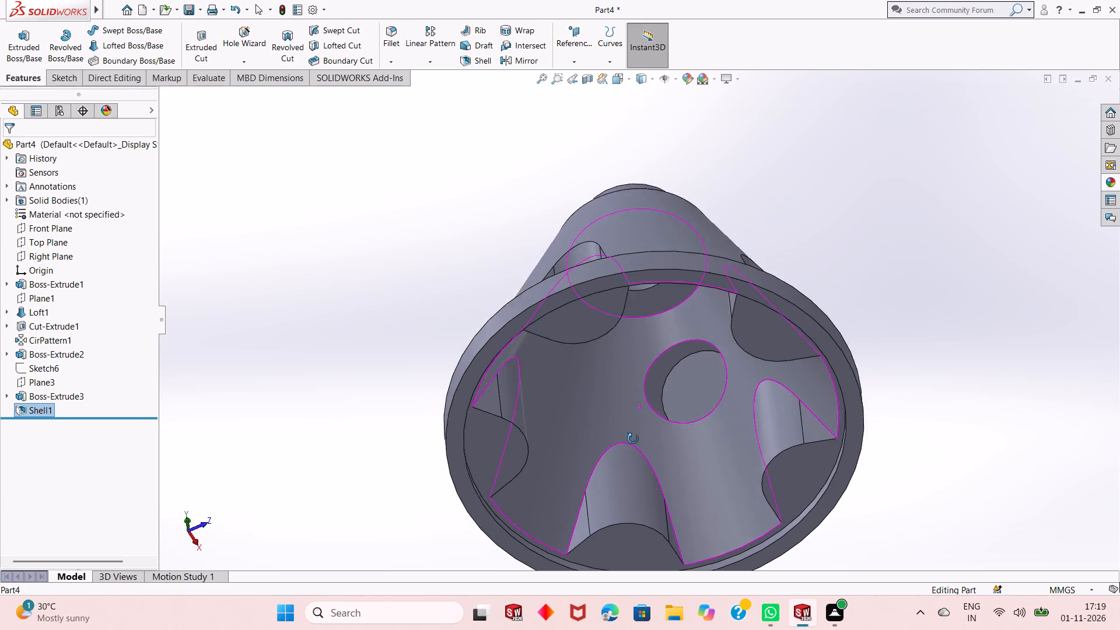
middle_click_drag(633, 439, 621, 478)
scroll(615, 467, "up", 2)
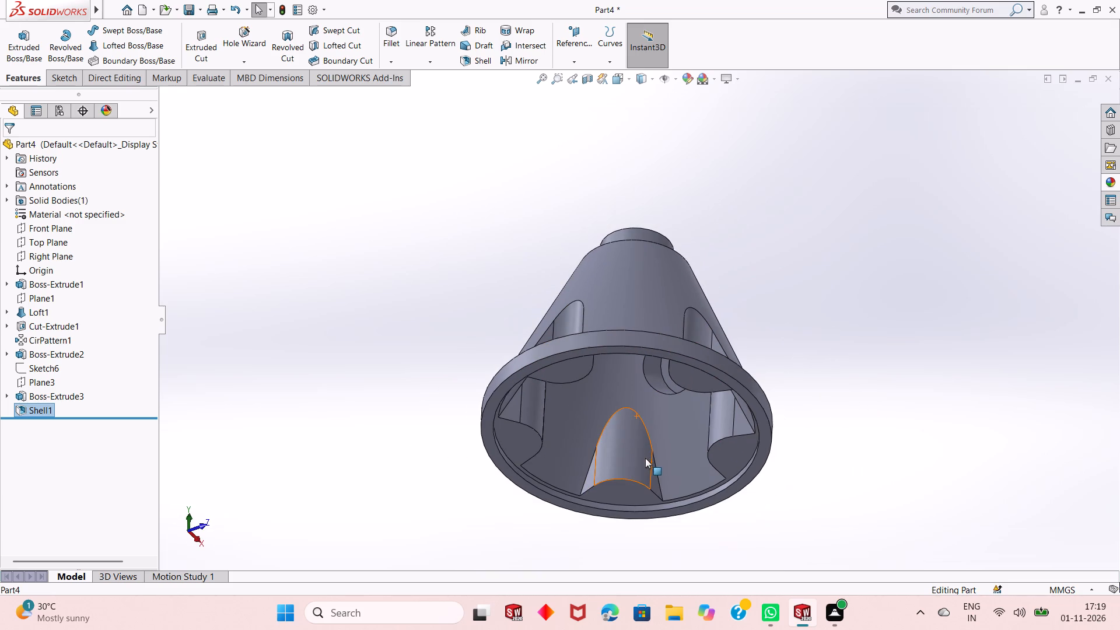
middle_click_drag(738, 510, 737, 450)
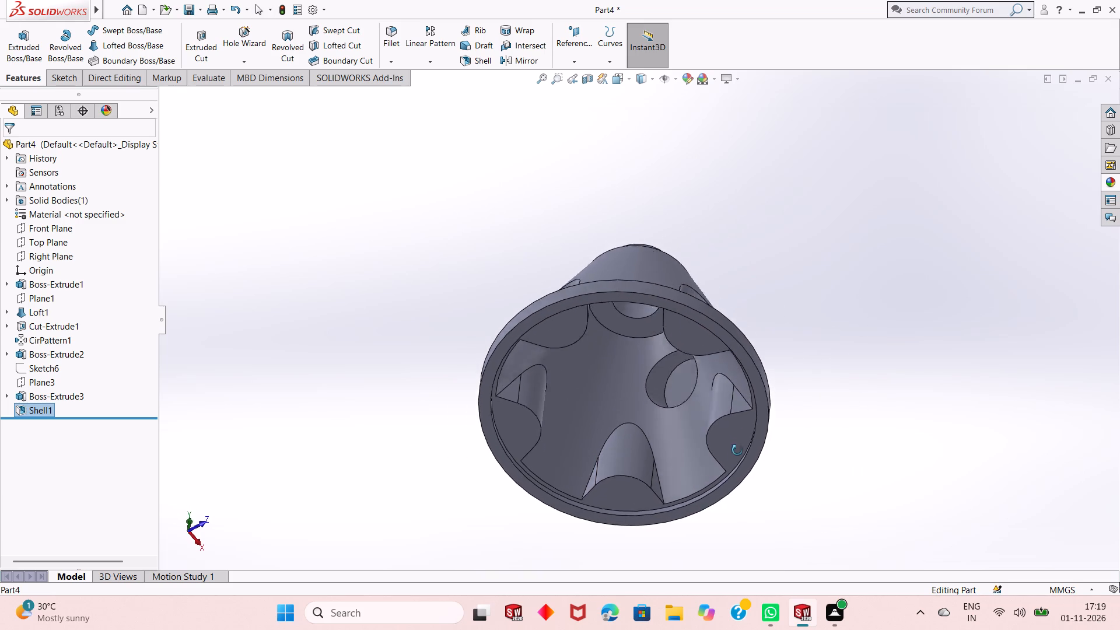
middle_click_drag(737, 450, 751, 390)
middle_click_drag(862, 457, 890, 424)
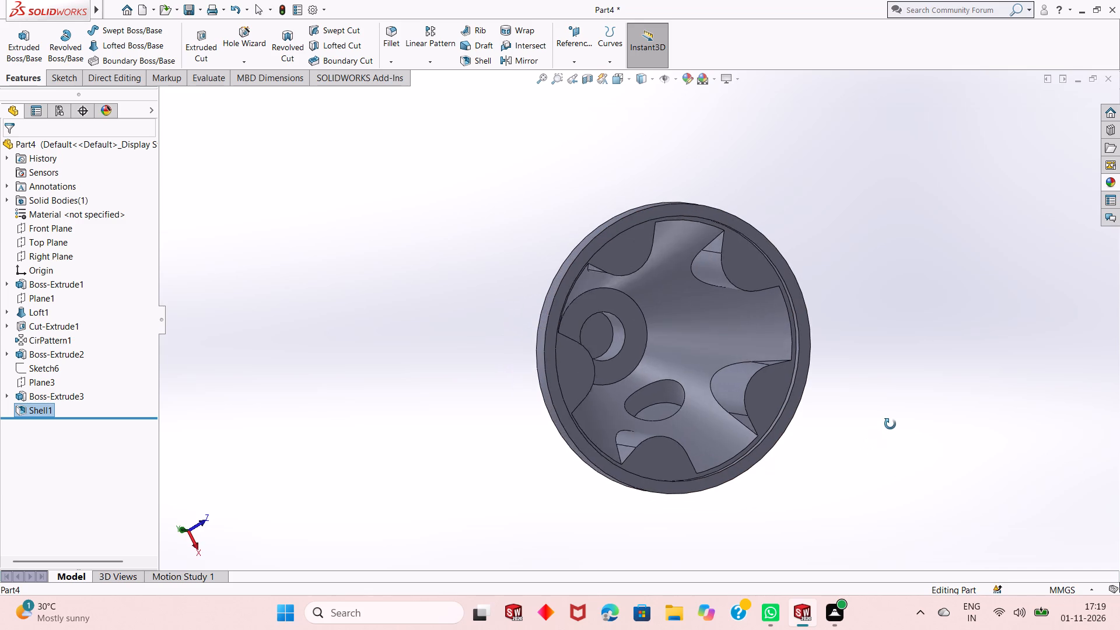
middle_click_drag(890, 424, 896, 419)
scroll(810, 303, "down", 3)
scroll(761, 366, "down", 2)
scroll(811, 364, "up", 2)
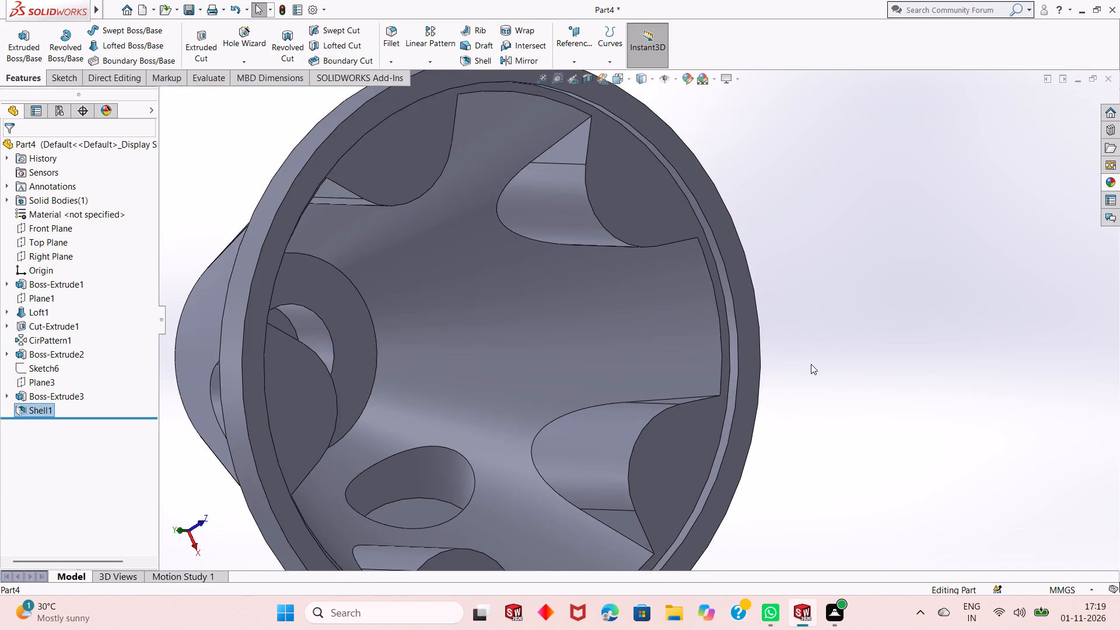
scroll(811, 364, "up", 2)
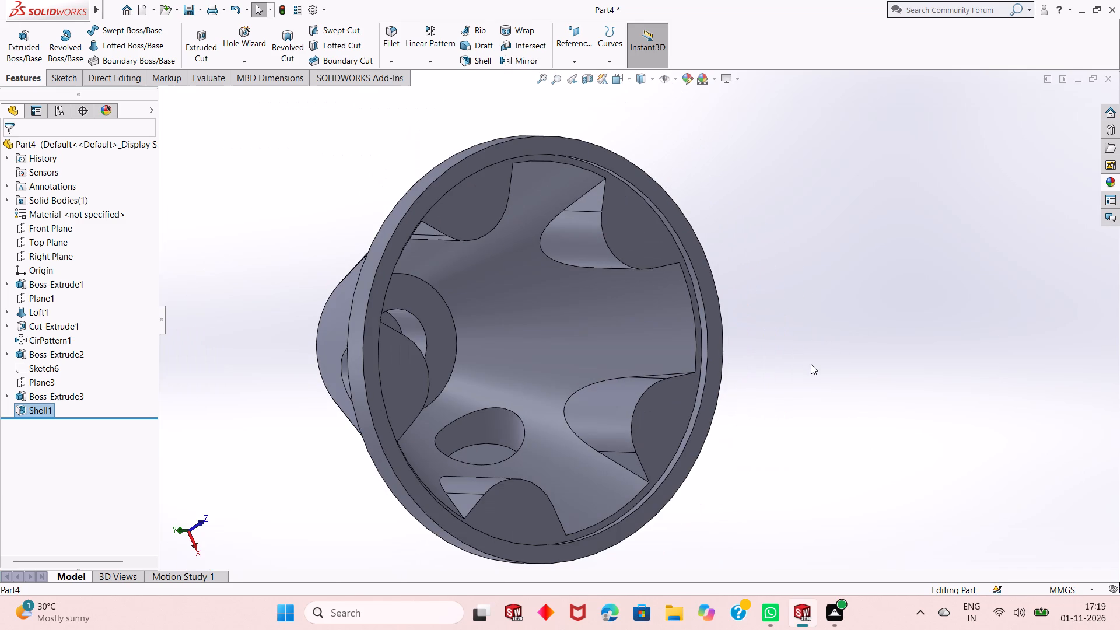
scroll(654, 372, "down", 1)
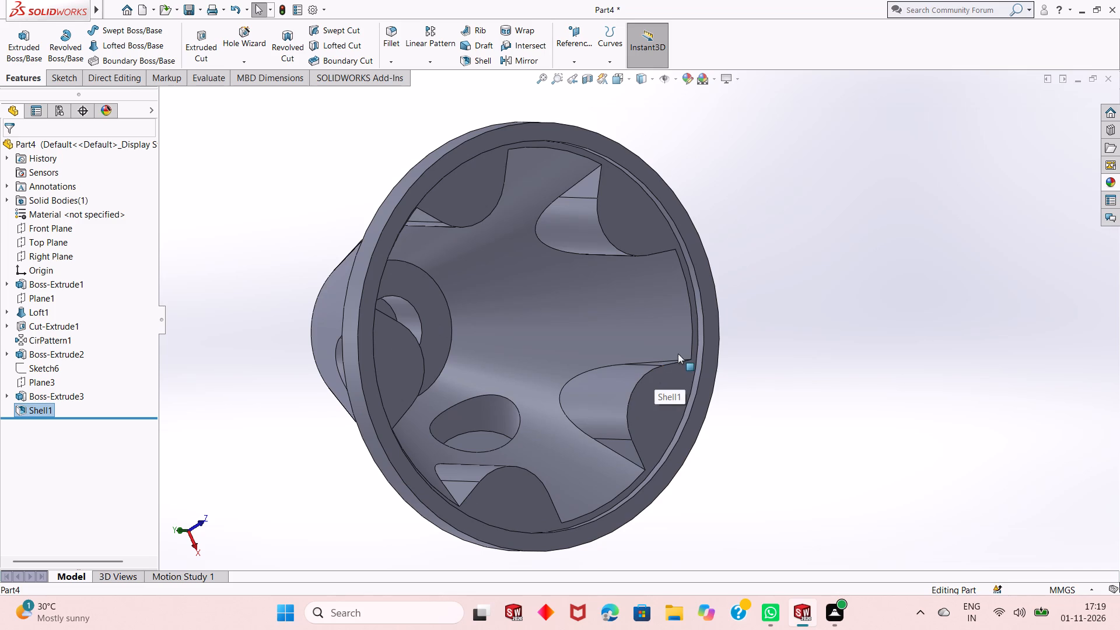
middle_click_drag(680, 353, 659, 402)
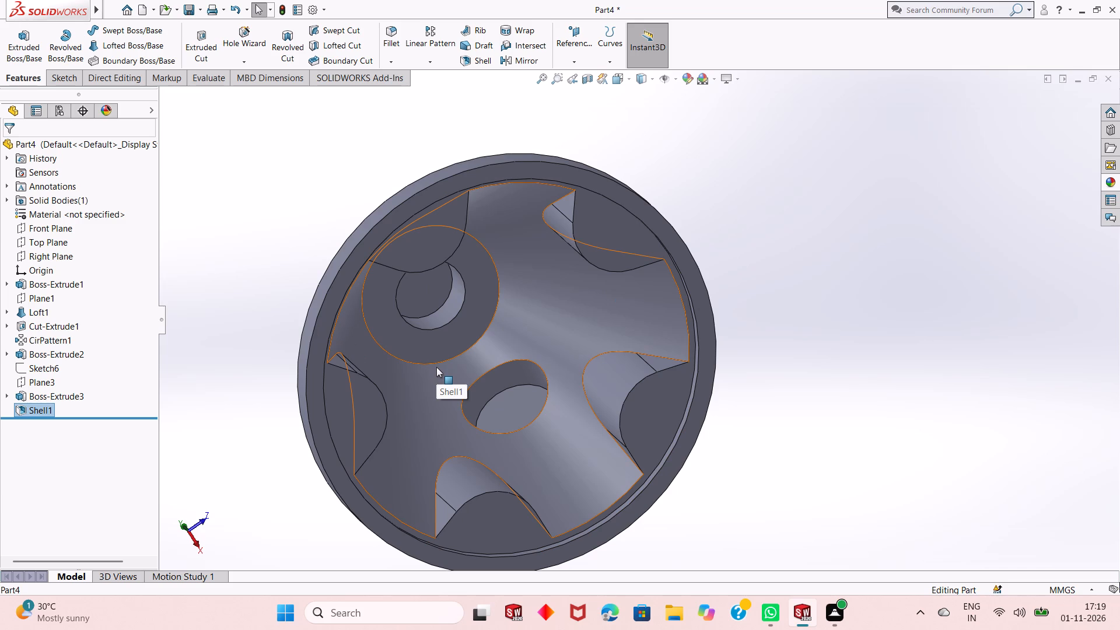
scroll(467, 346, "down", 1)
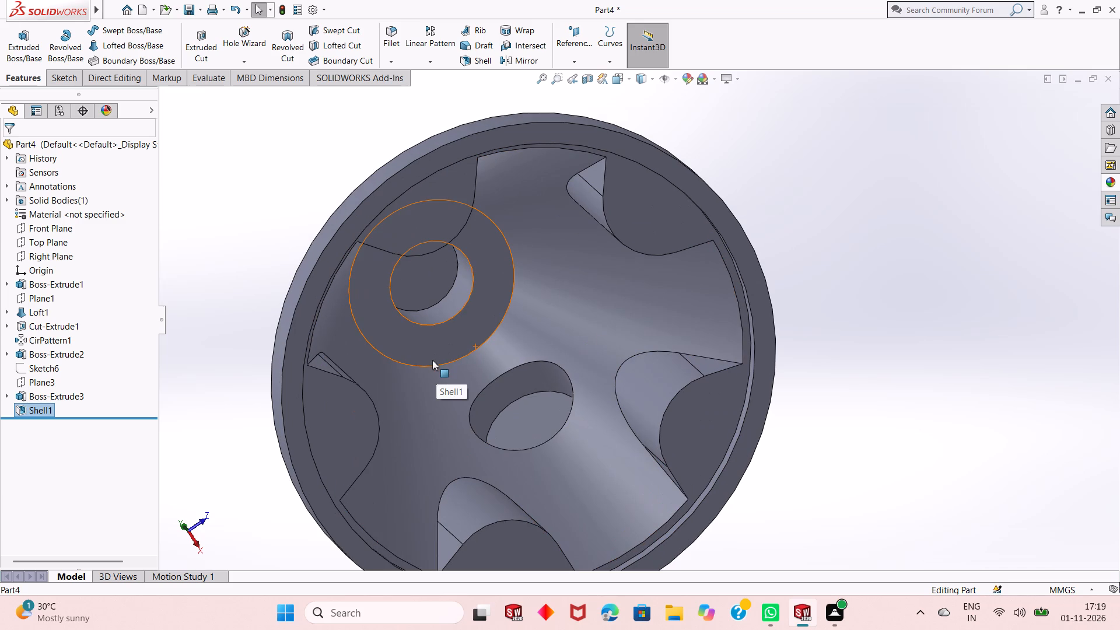
middle_click_drag(432, 360, 421, 338)
middle_click_drag(393, 339, 378, 326)
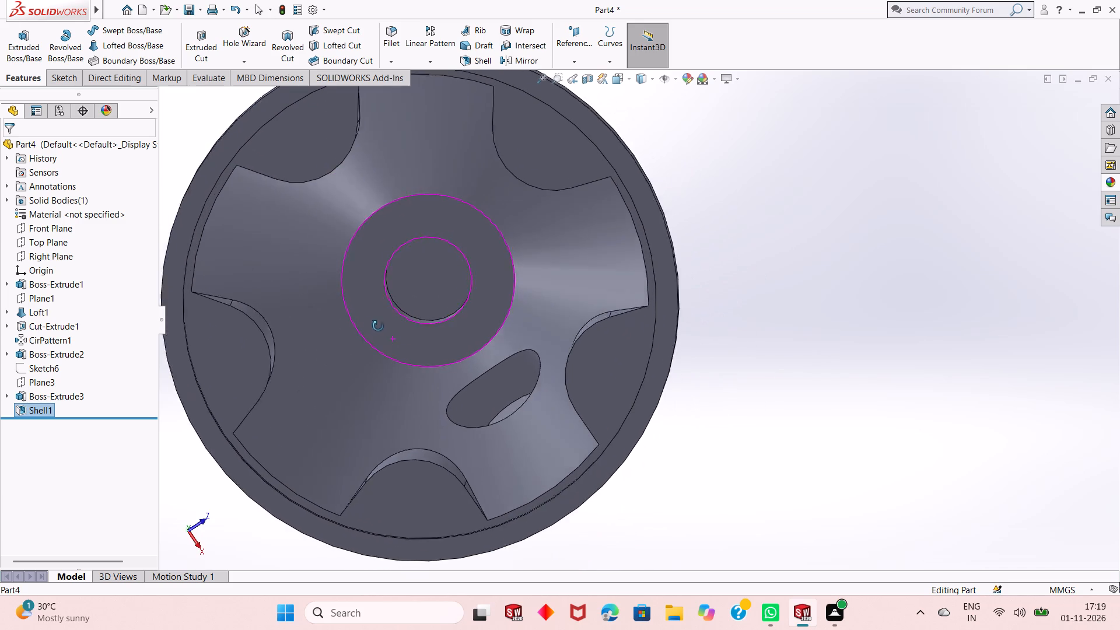
middle_click_drag(378, 326, 373, 320)
scroll(380, 344, "up", 1)
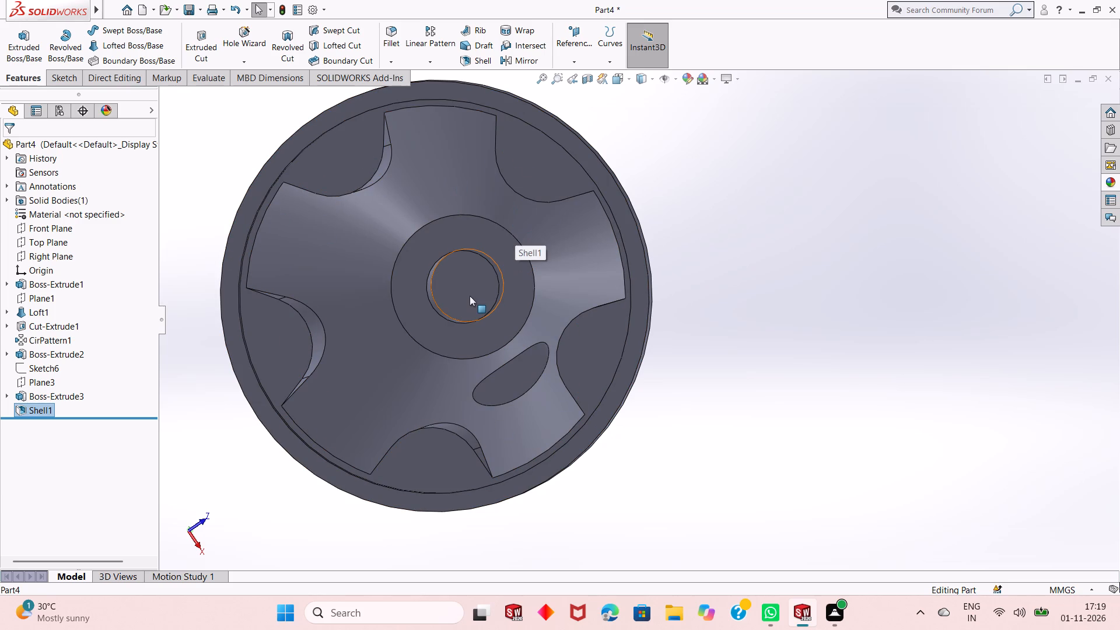
middle_click_drag(358, 370, 376, 337)
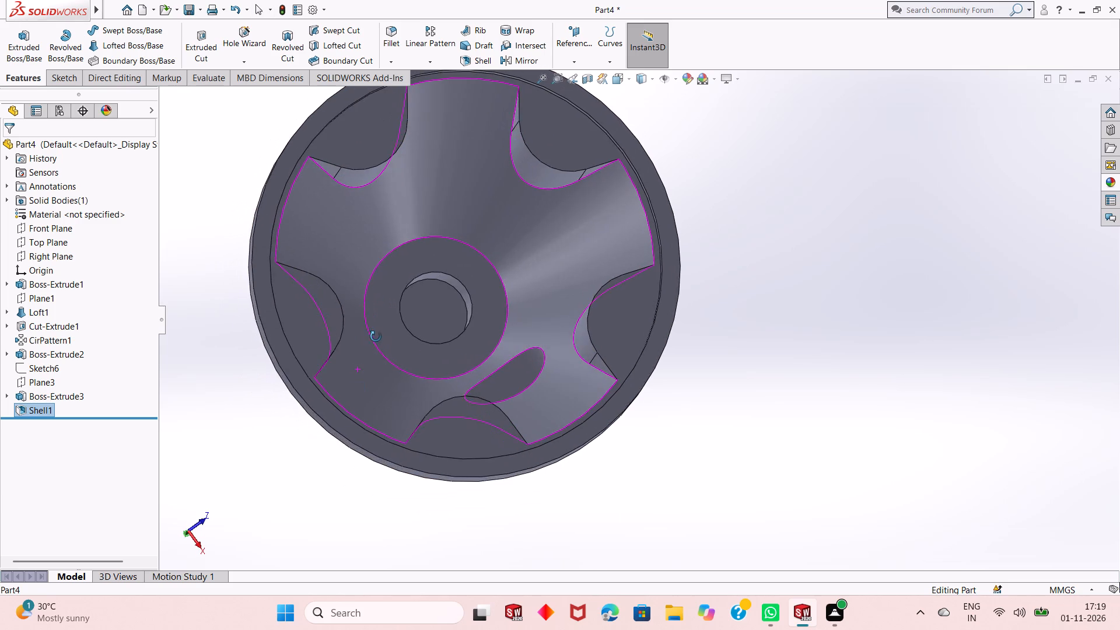
middle_click_drag(376, 337, 383, 339)
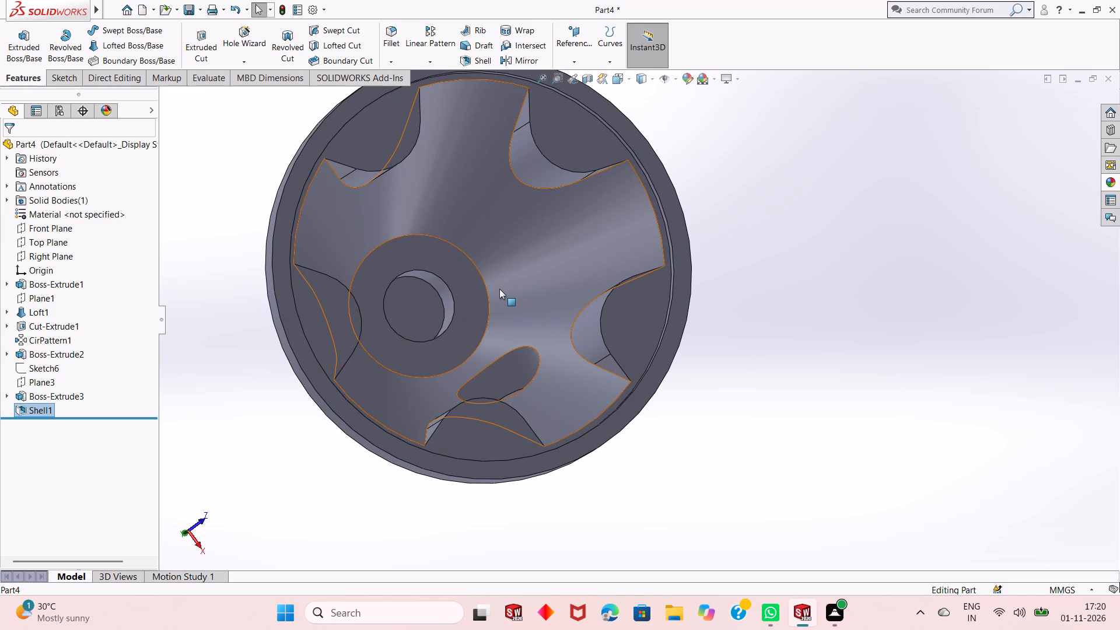
middle_click_drag(442, 318, 439, 387)
scroll(439, 387, "up", 2)
Section the part along the Front Plane with 0 mm offset and inspect the wall profile square-on to the cut.
left_click(583, 88)
left_click(583, 83)
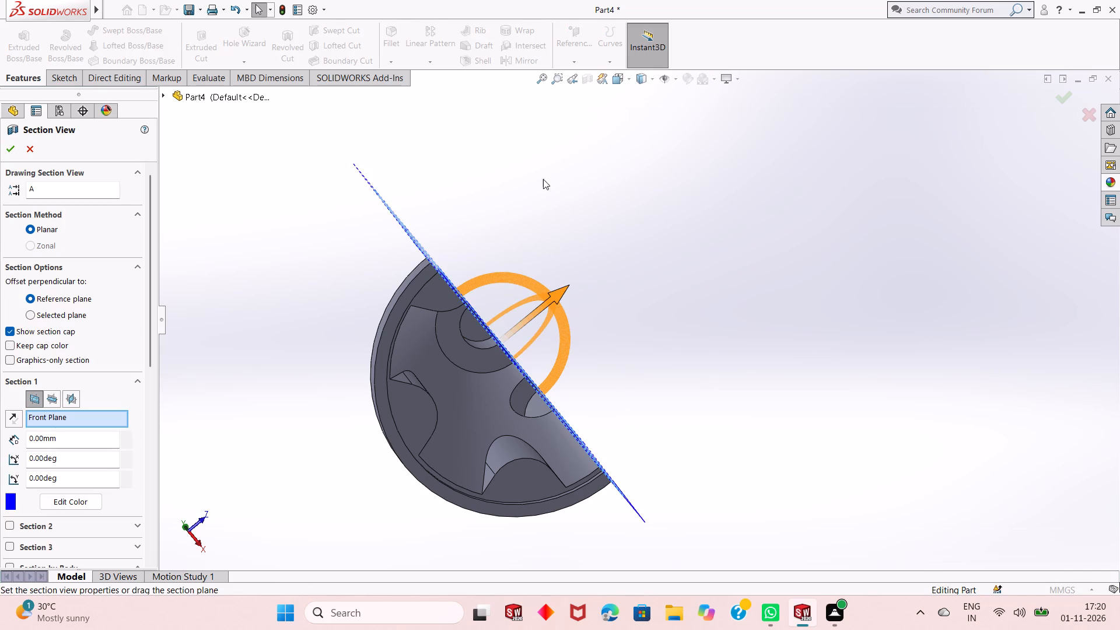
middle_click_drag(542, 198, 431, 335)
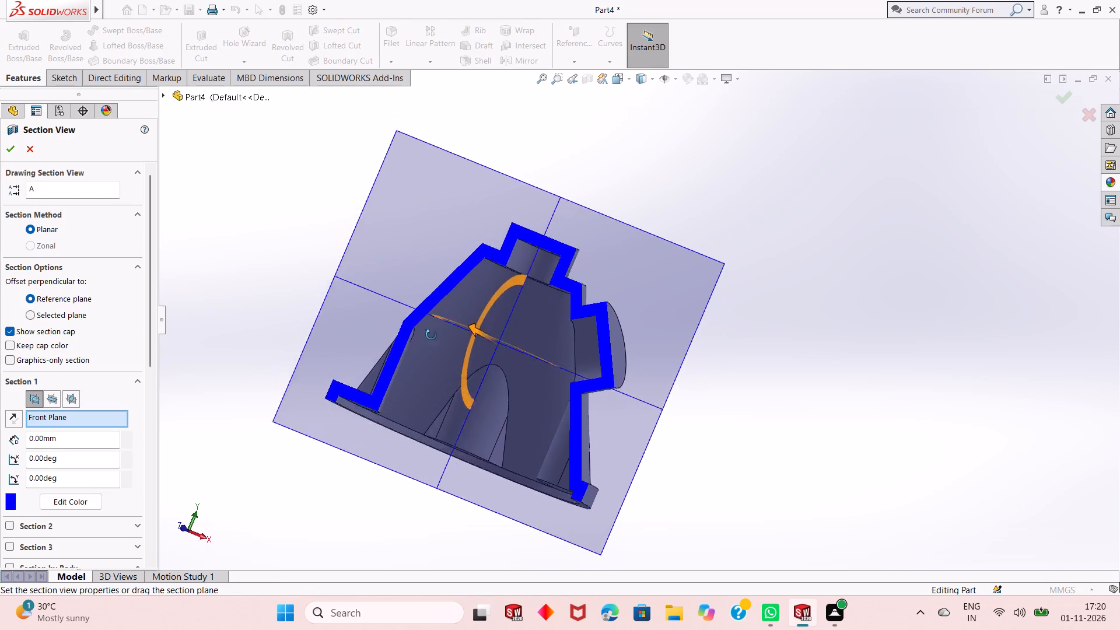
middle_click_drag(431, 335, 488, 352)
left_click(12, 150)
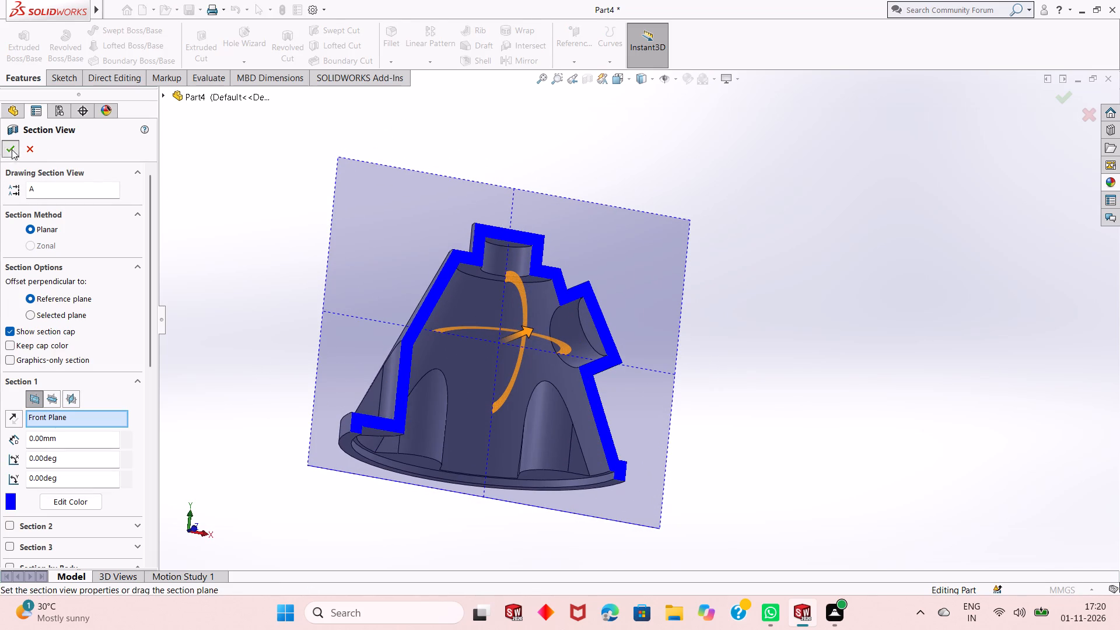
key("ctrl+8")
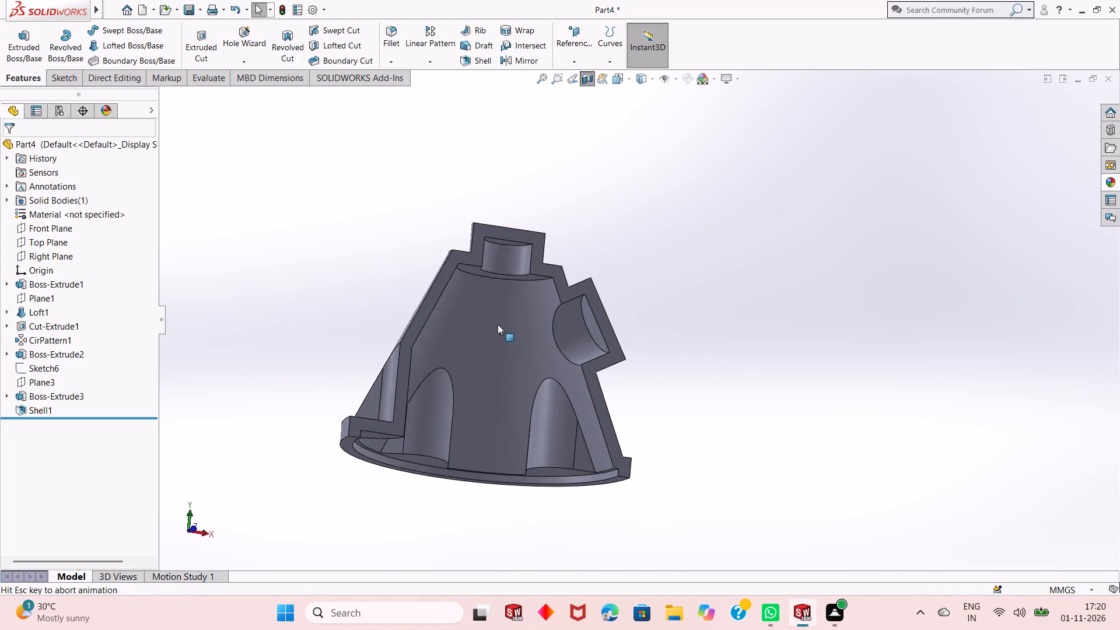
scroll(478, 433, "down", 2)
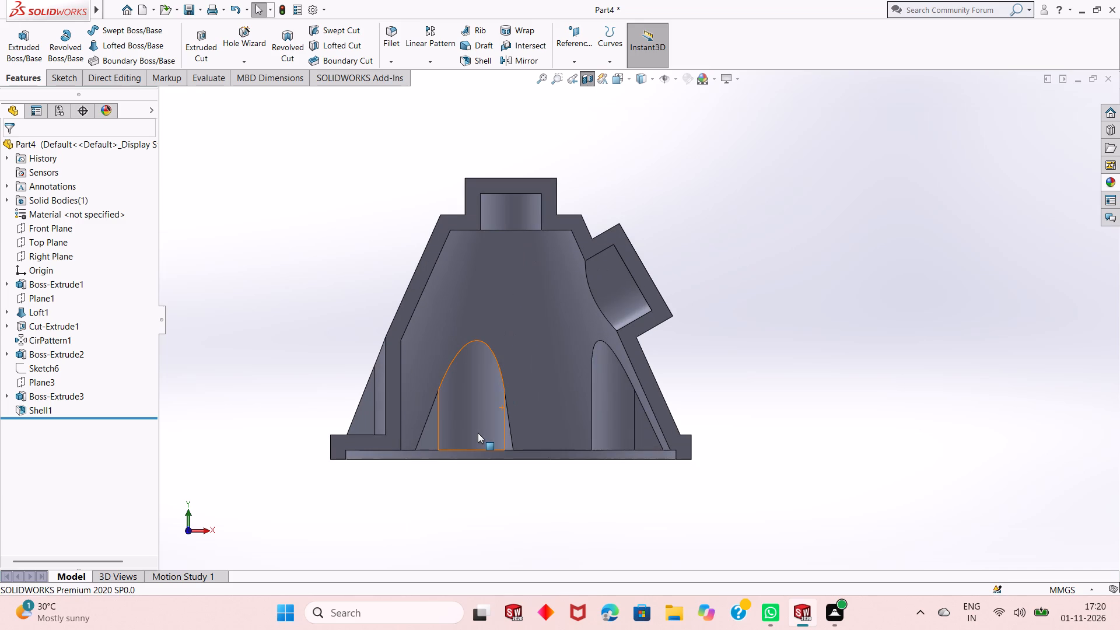
scroll(478, 435, "down", 1)
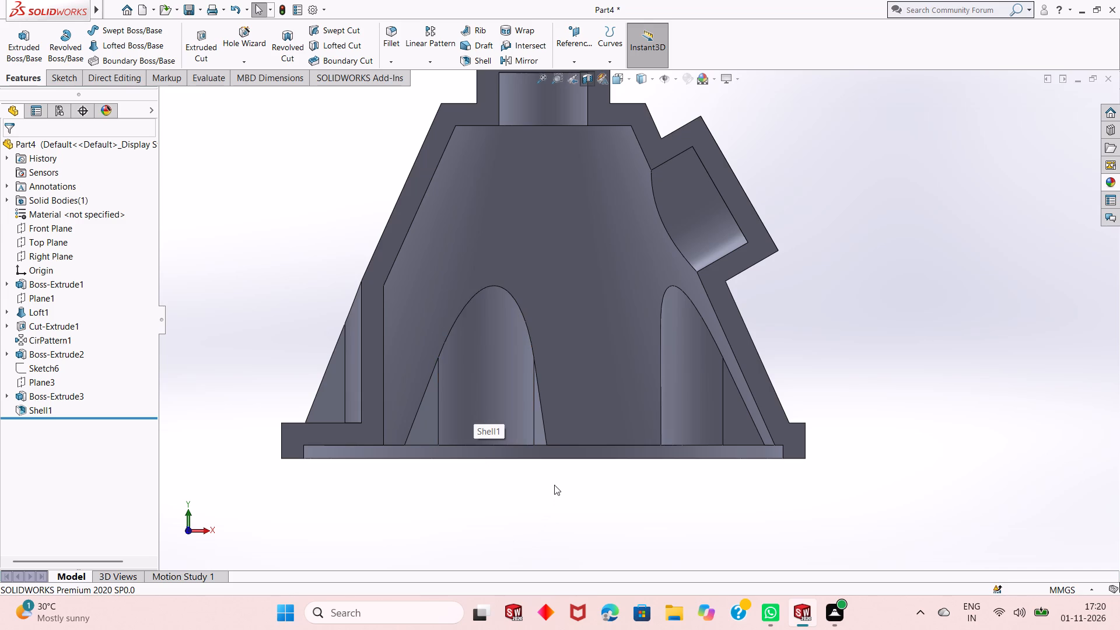
key("Escape")
key("Escape")
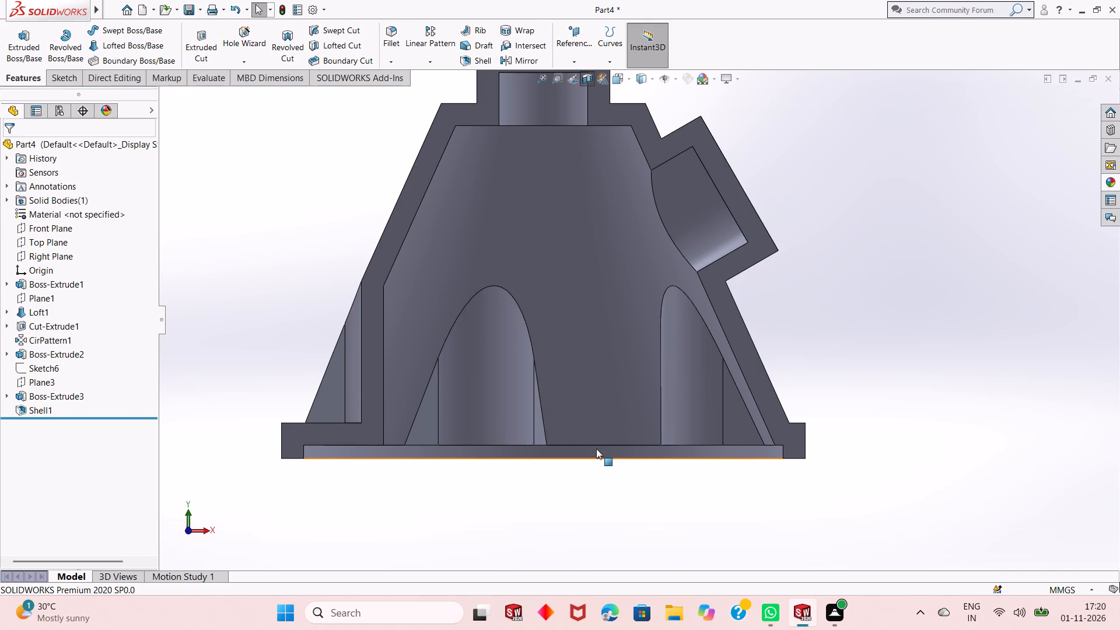
Sketch a circle of about 59 mm radius, centred on the origin, on the base rim's bottom face.
middle_click_drag(667, 330, 685, 290)
scroll(647, 328, "up", 3)
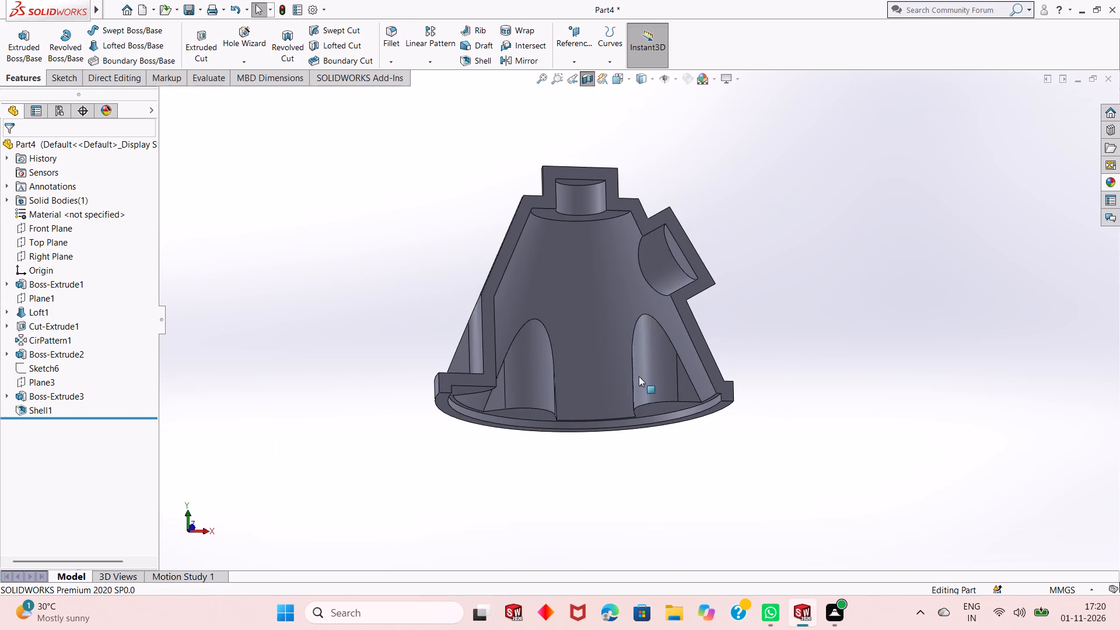
middle_click_drag(635, 397, 647, 283)
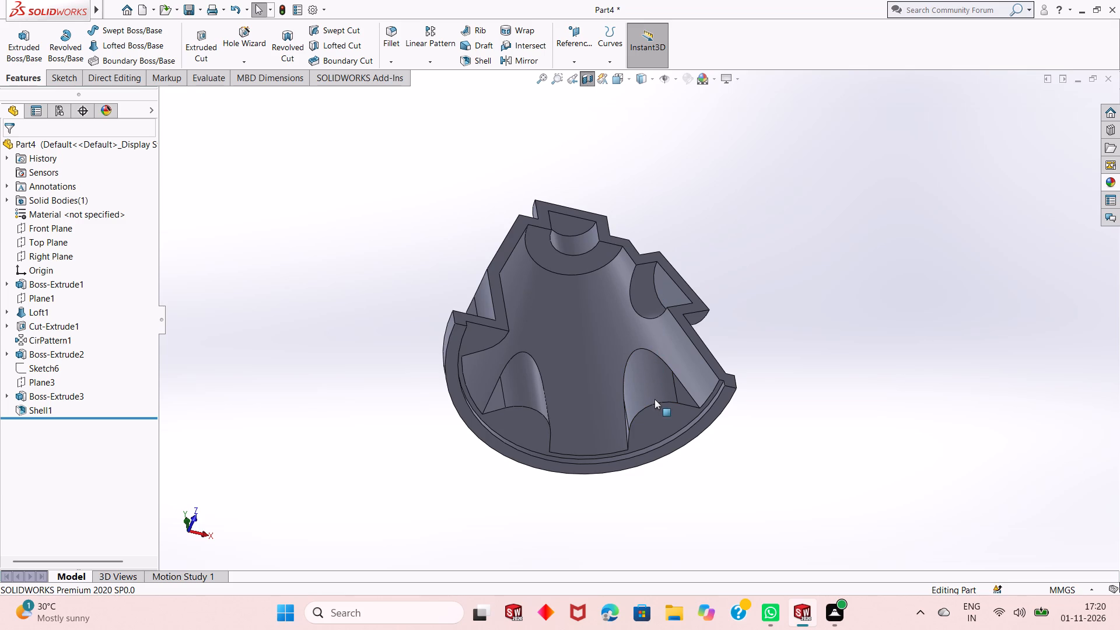
scroll(708, 415, "down", 4)
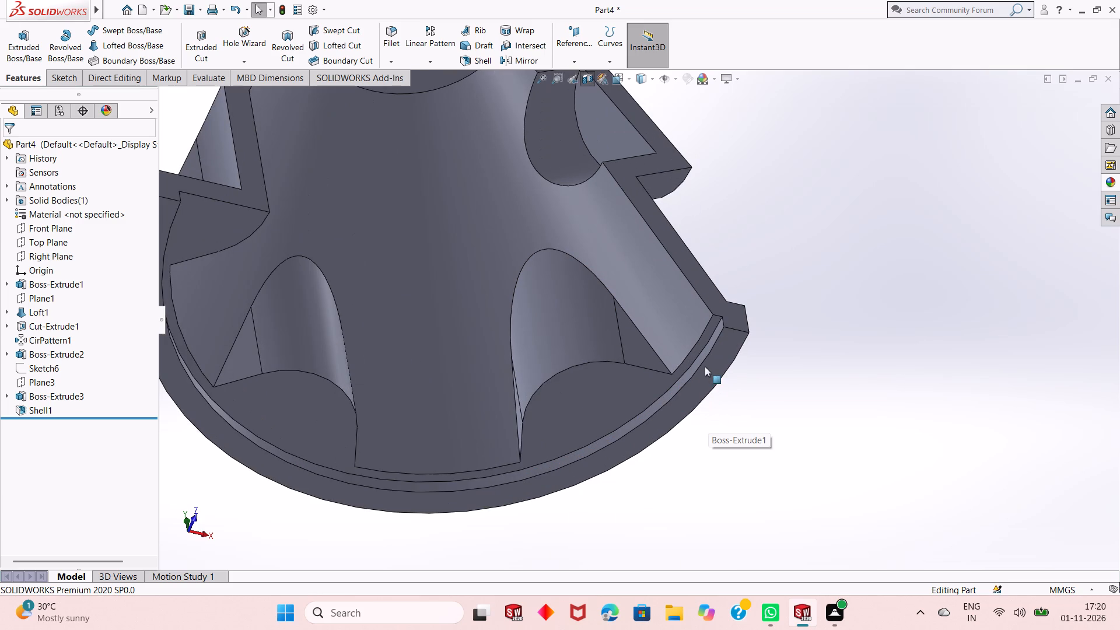
left_click(710, 366)
left_click(768, 331)
scroll(729, 359, "up", 3)
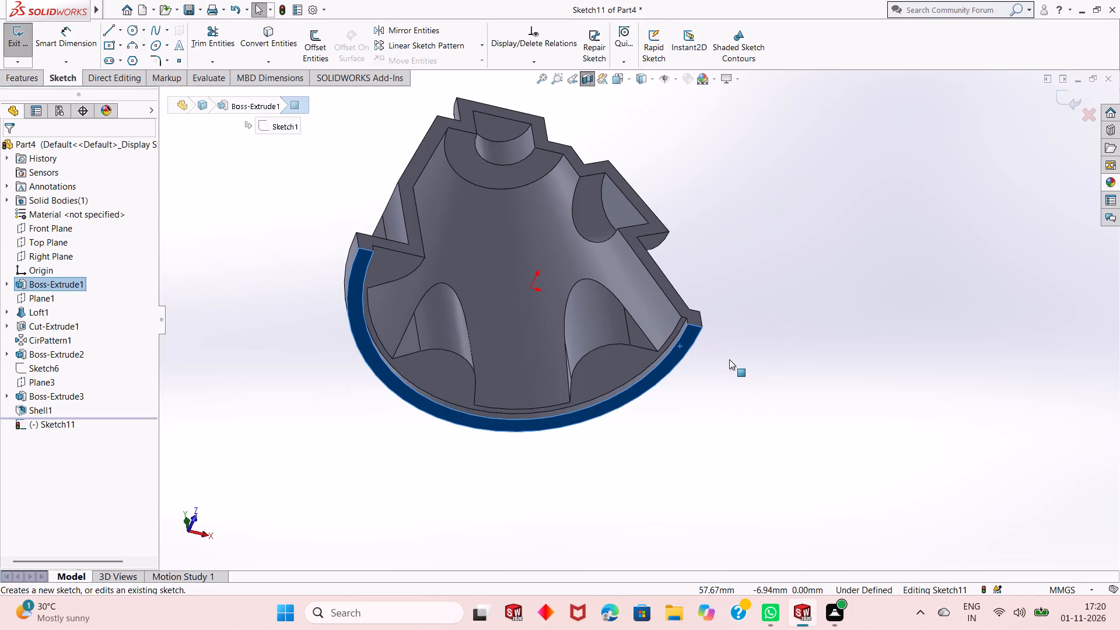
key("Escape")
left_click(136, 30)
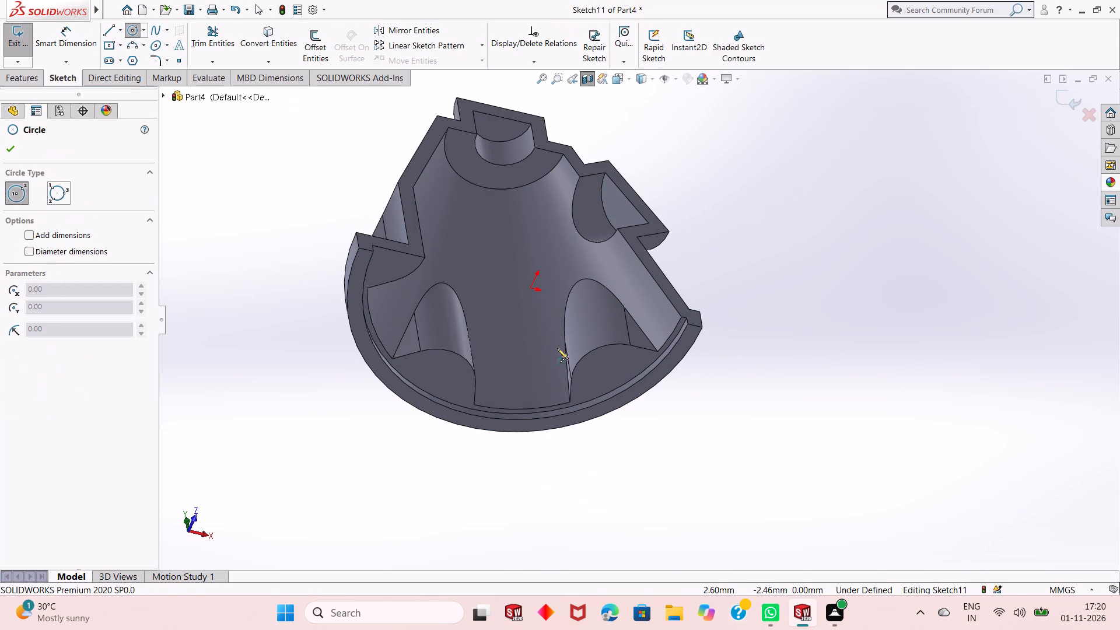
left_click(532, 289)
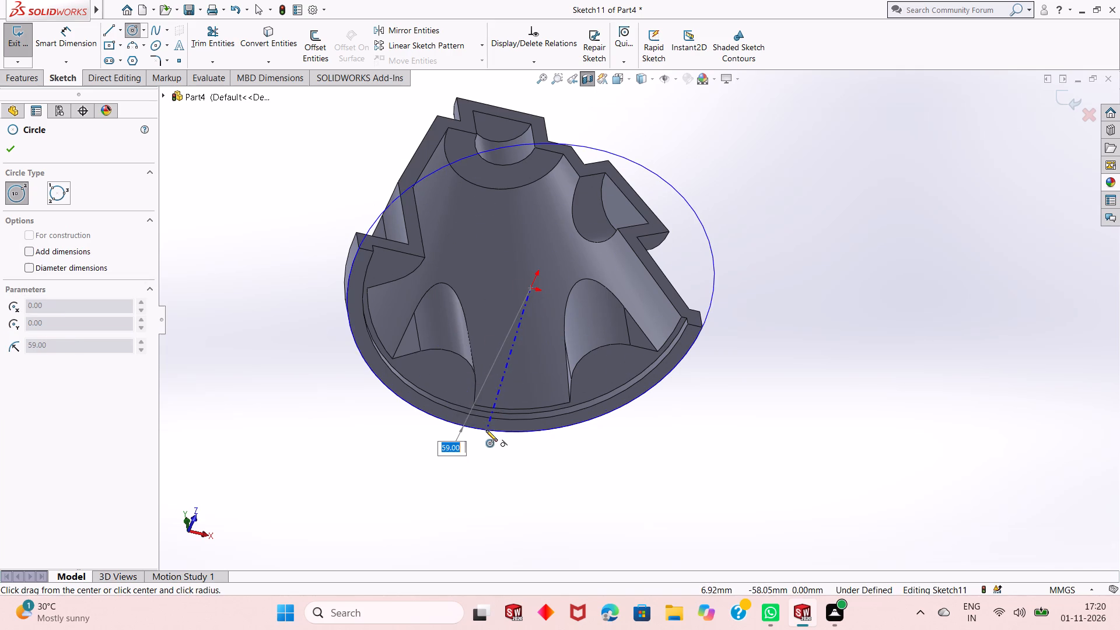
left_click(486, 430)
key("Escape")
key("Escape")
Dimension the diameter of the circle sketched on the base rim's bottom face.
left_click(61, 44)
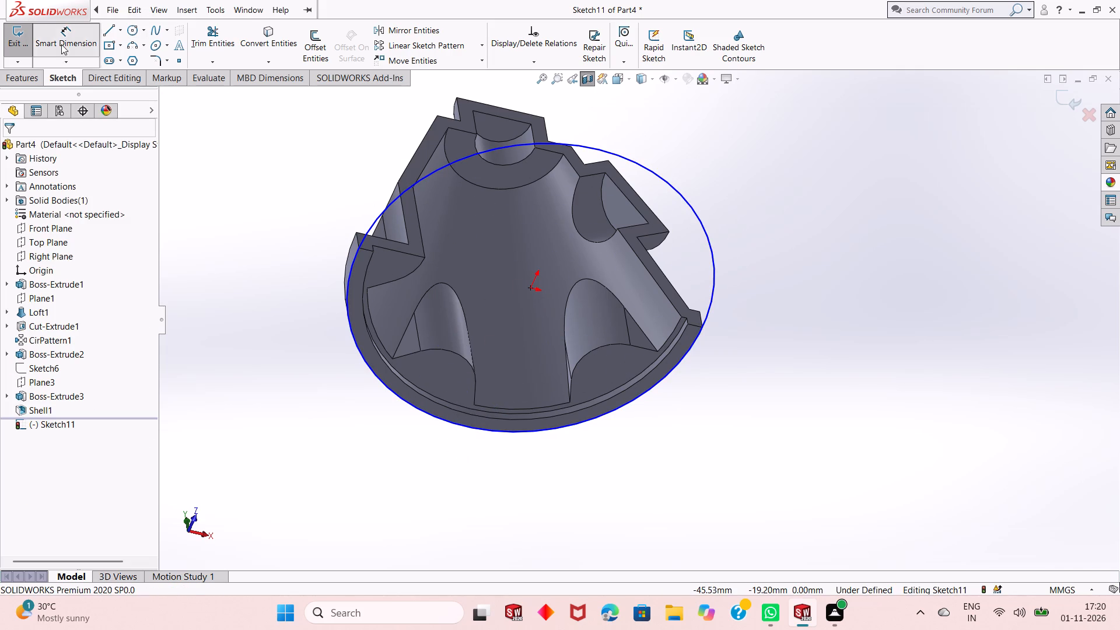
left_click(716, 277)
left_click(804, 352)
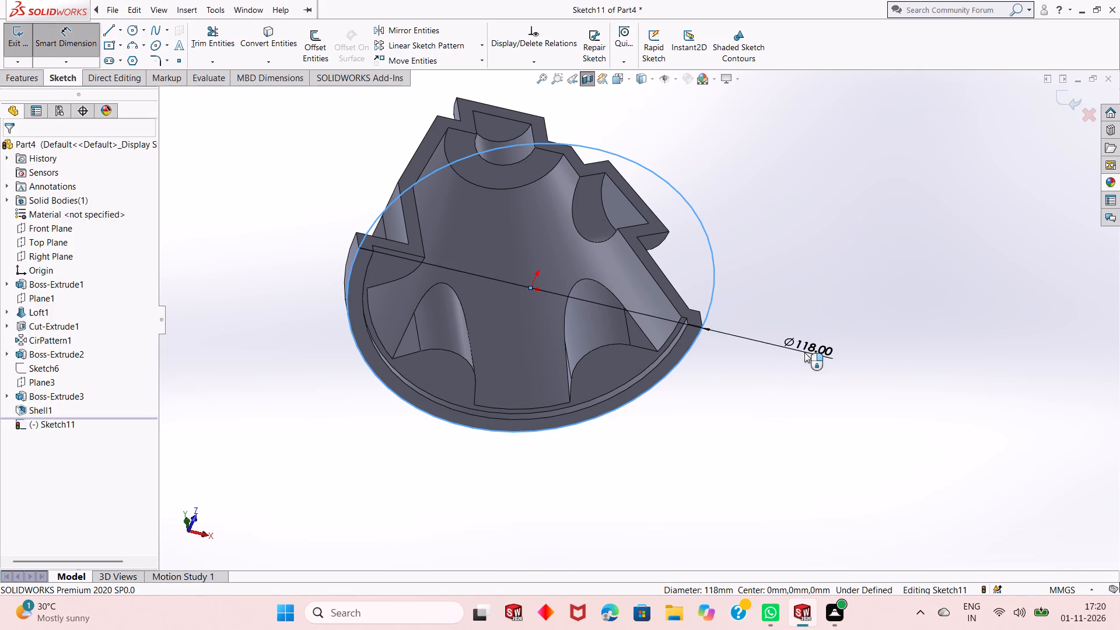
key("Return")
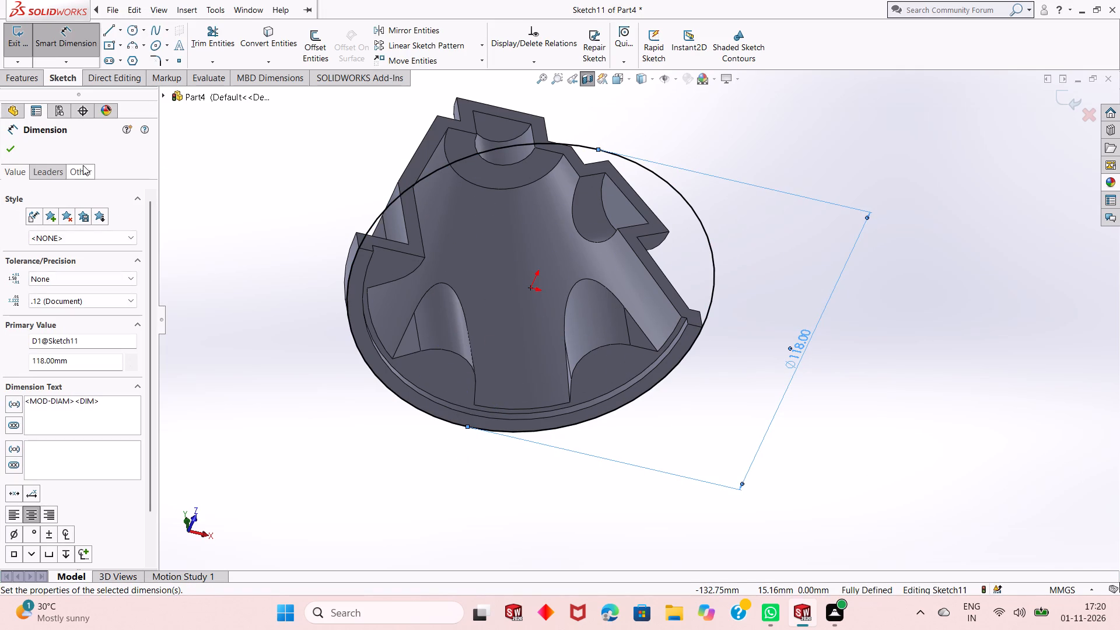
left_click(0, 152)
left_click(2, 150)
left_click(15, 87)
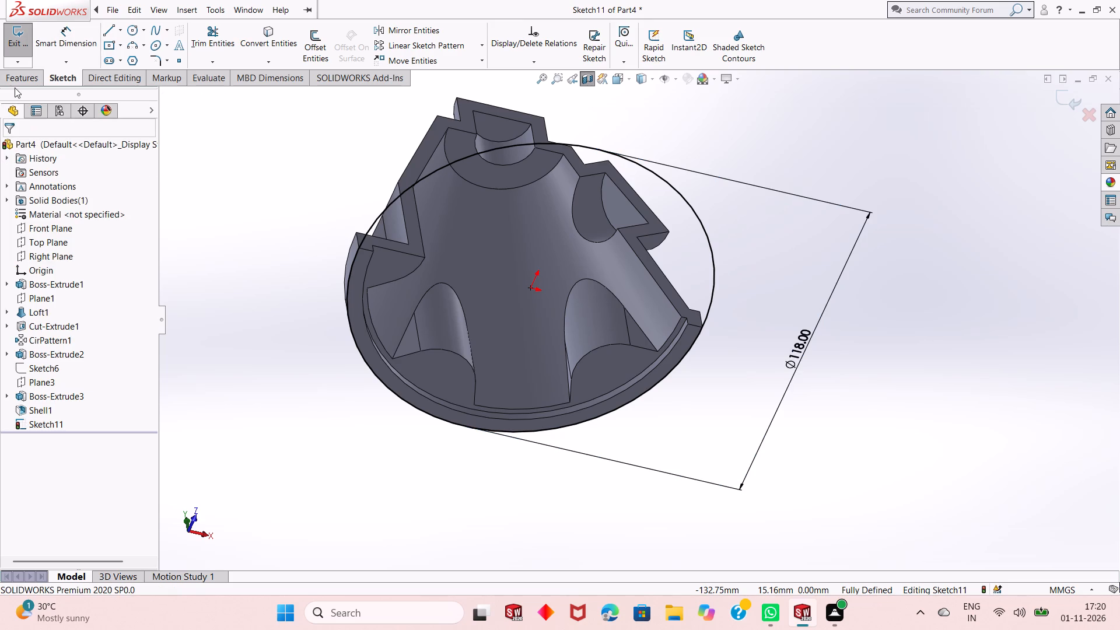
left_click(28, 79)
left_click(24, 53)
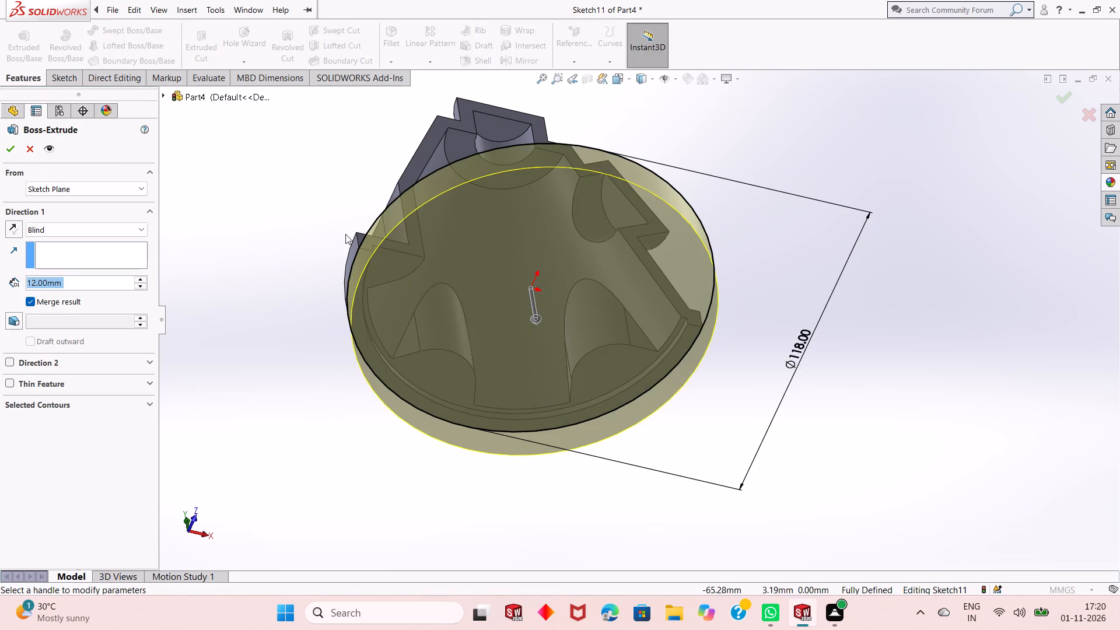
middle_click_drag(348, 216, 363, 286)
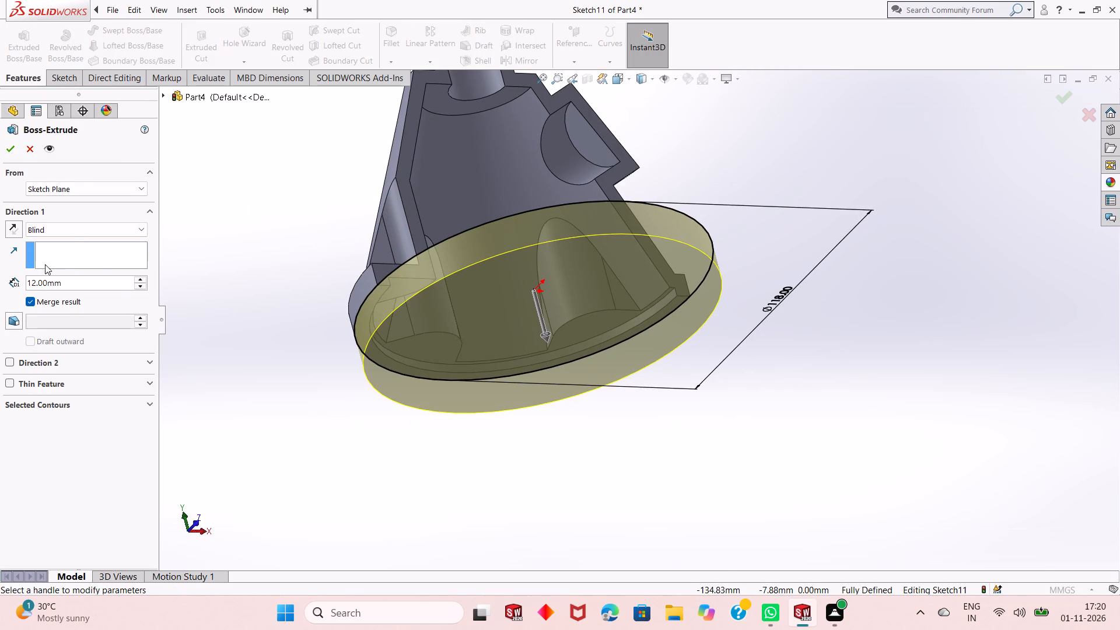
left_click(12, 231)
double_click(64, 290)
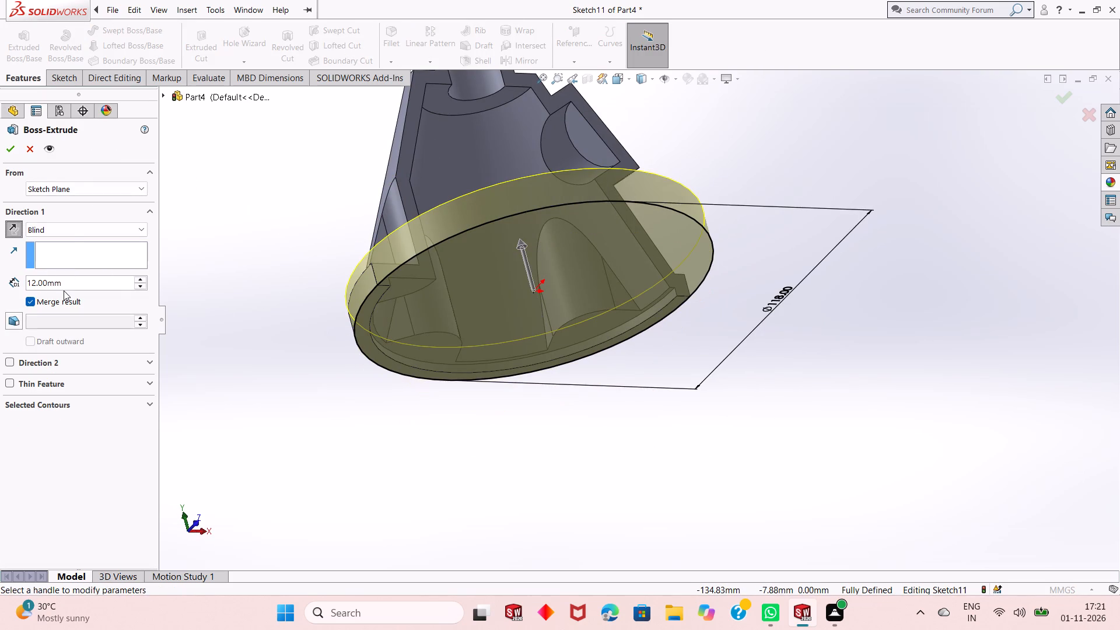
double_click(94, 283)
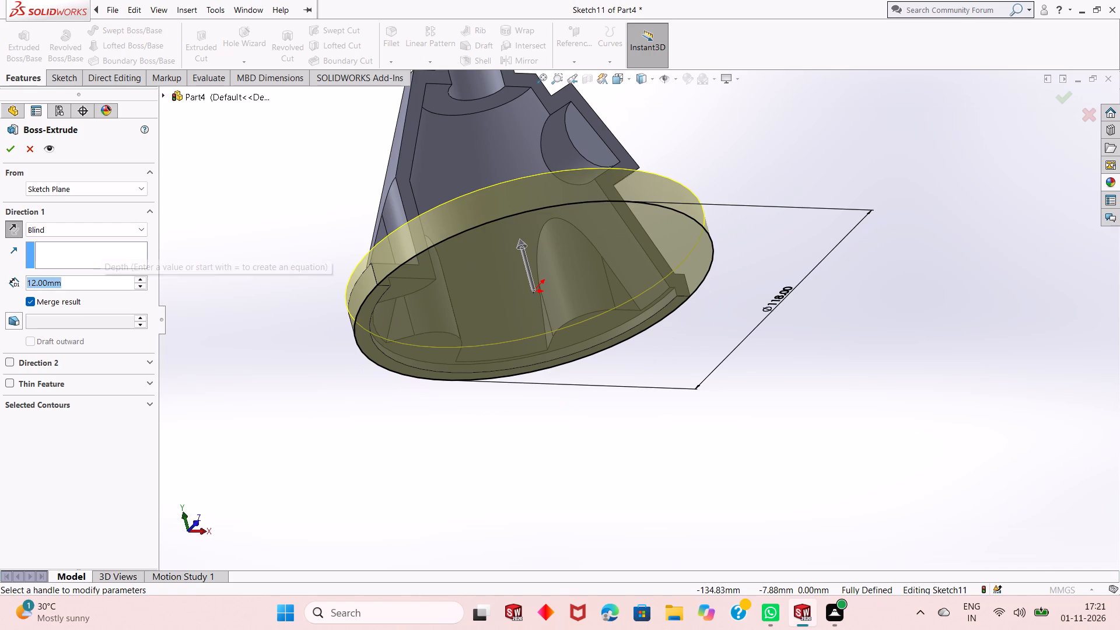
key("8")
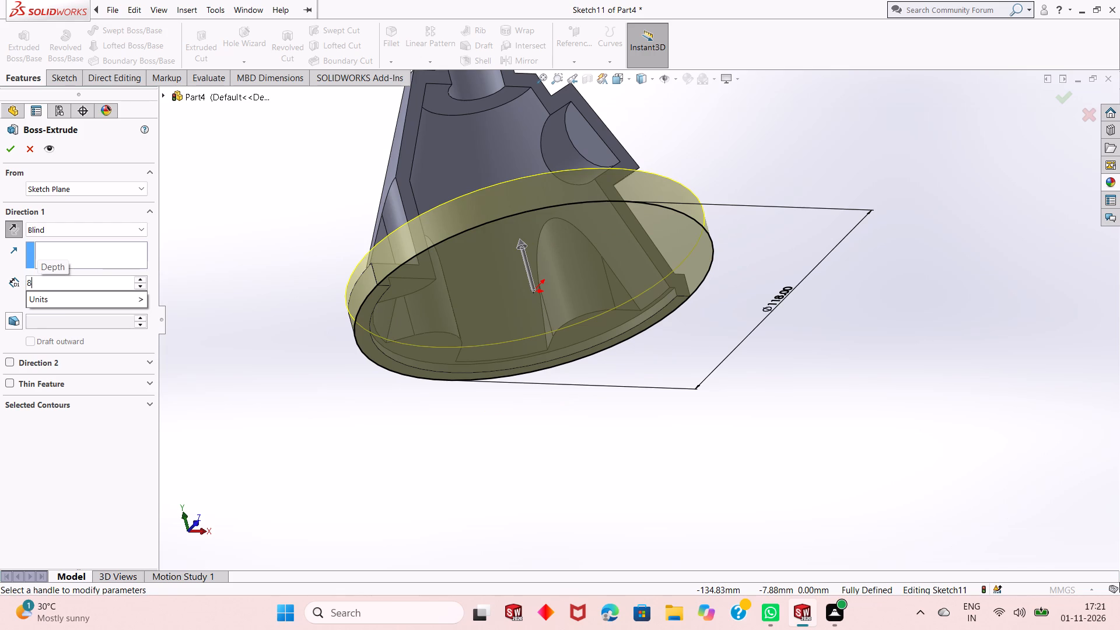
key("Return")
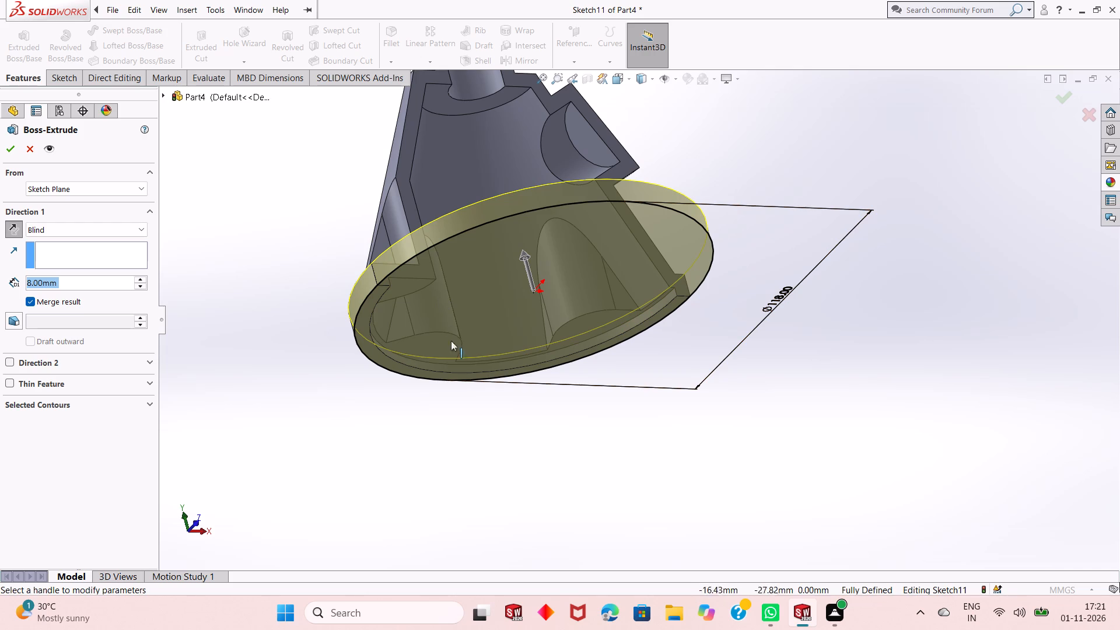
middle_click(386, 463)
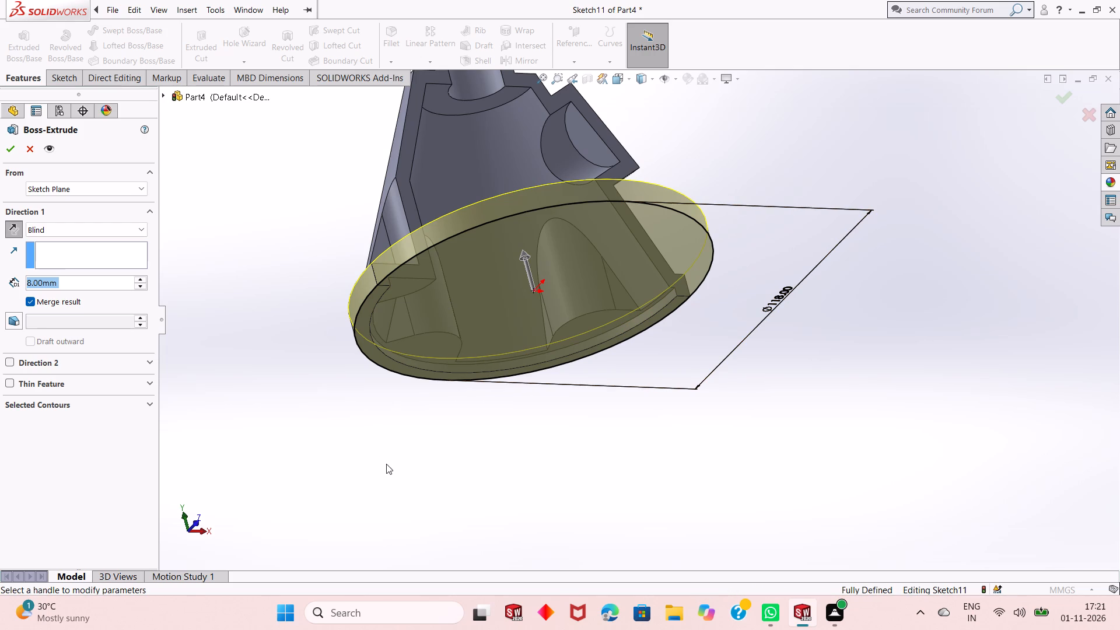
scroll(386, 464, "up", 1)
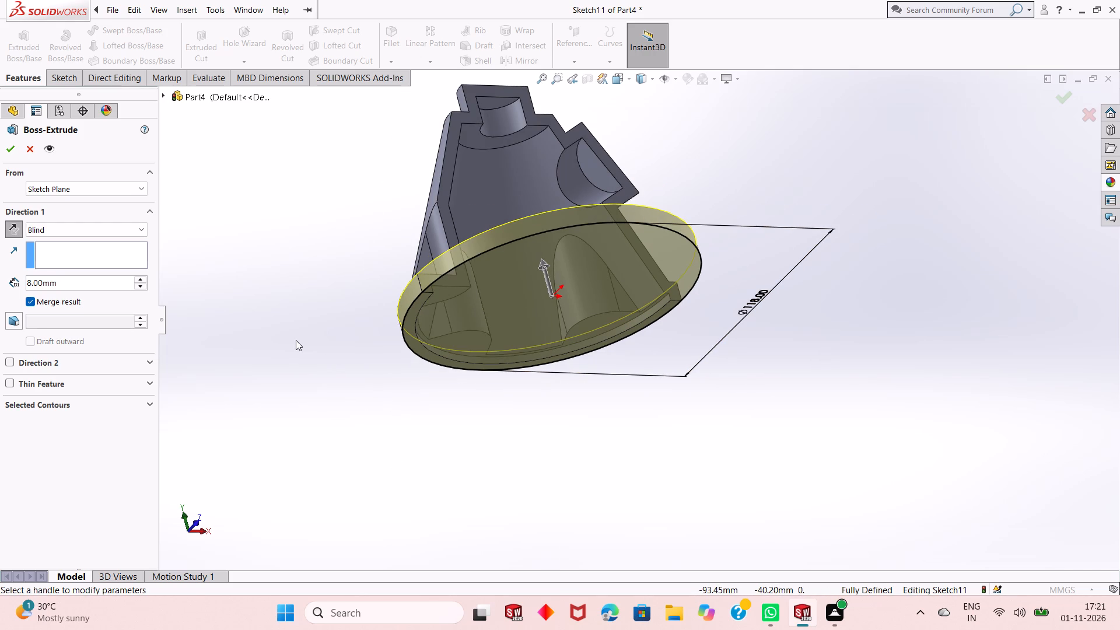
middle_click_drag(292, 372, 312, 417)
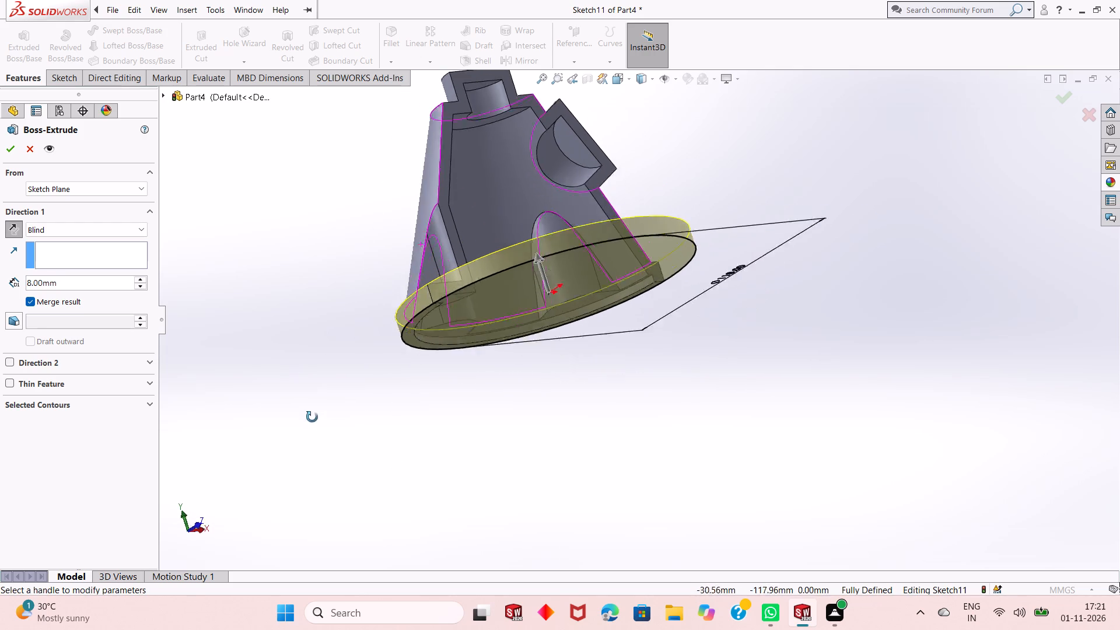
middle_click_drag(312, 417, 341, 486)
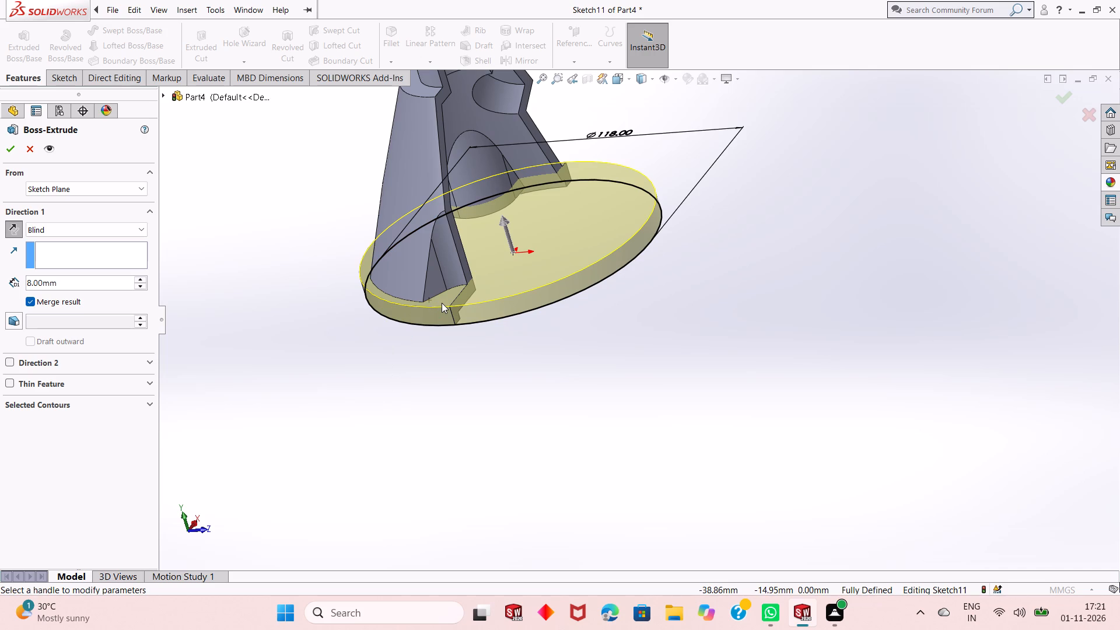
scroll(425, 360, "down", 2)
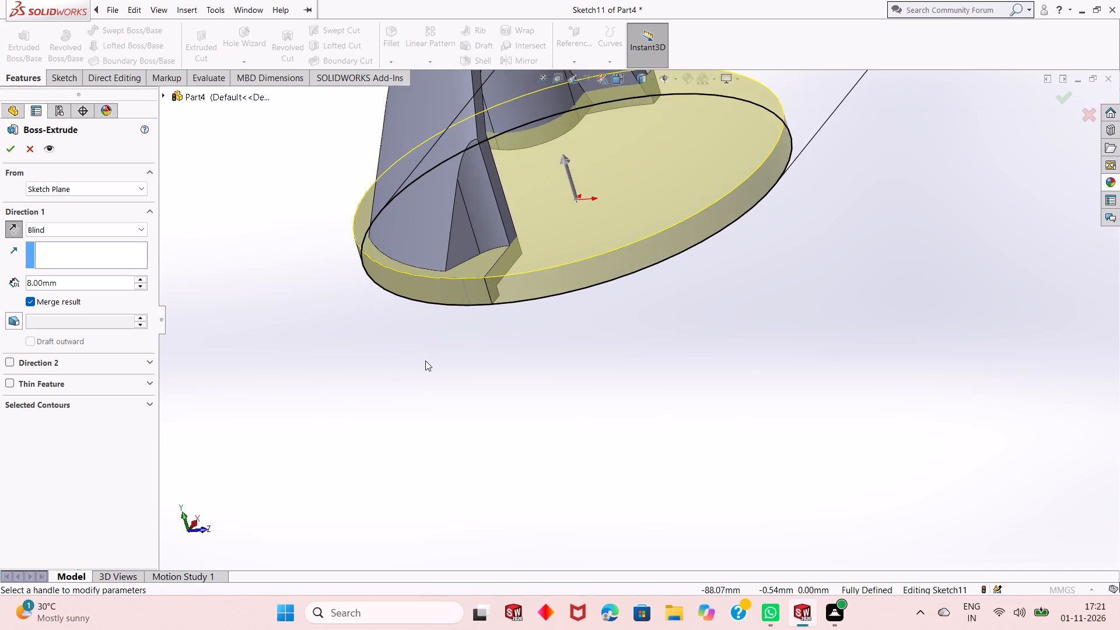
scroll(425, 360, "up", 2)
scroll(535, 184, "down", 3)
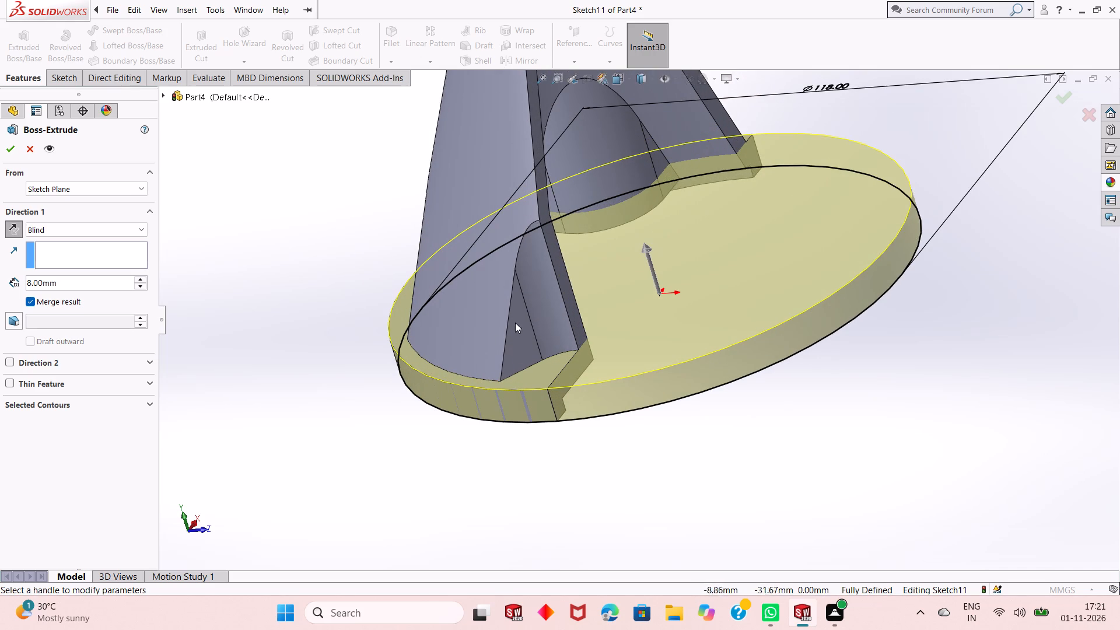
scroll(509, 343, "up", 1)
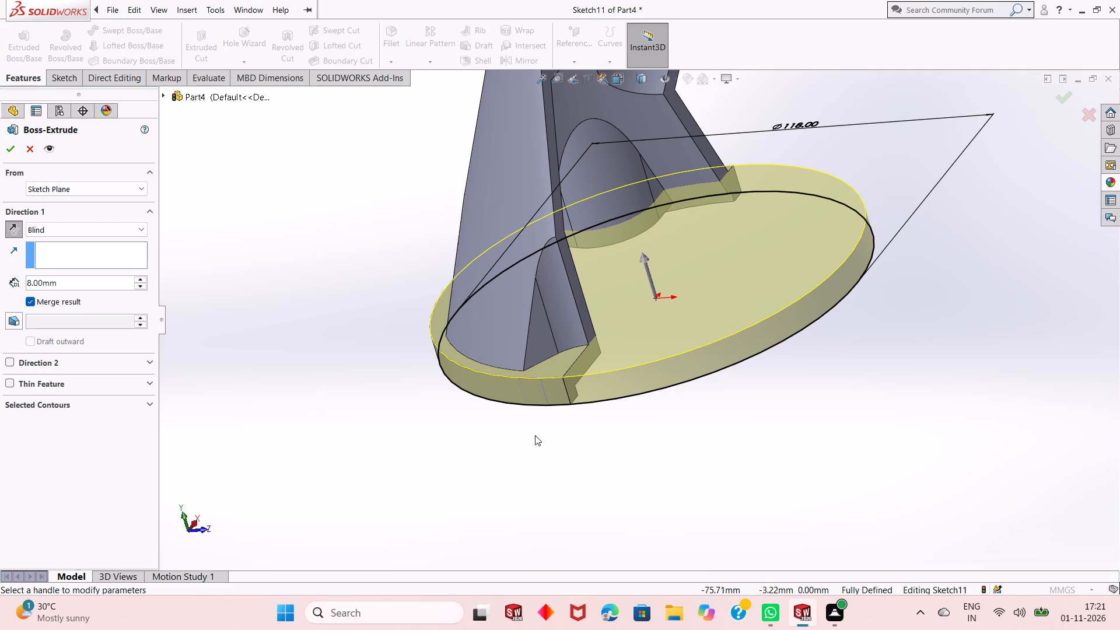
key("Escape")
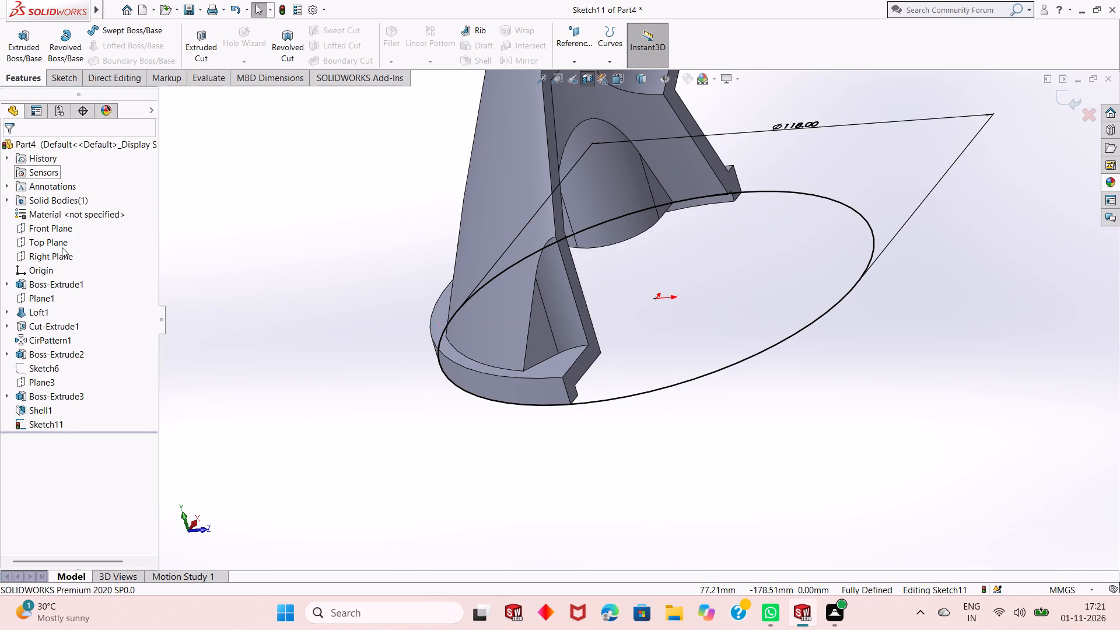
Select the shell feature and examine its edges around the sectioned base rim.
left_click(42, 409)
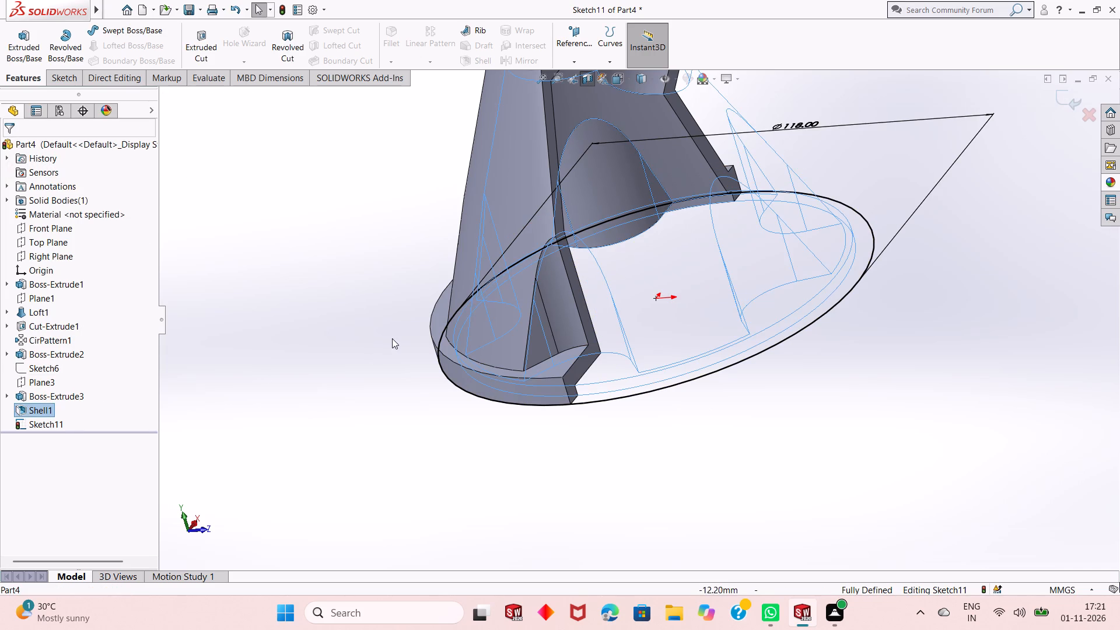
scroll(384, 356, "up", 1)
middle_click_drag(360, 368, 343, 370)
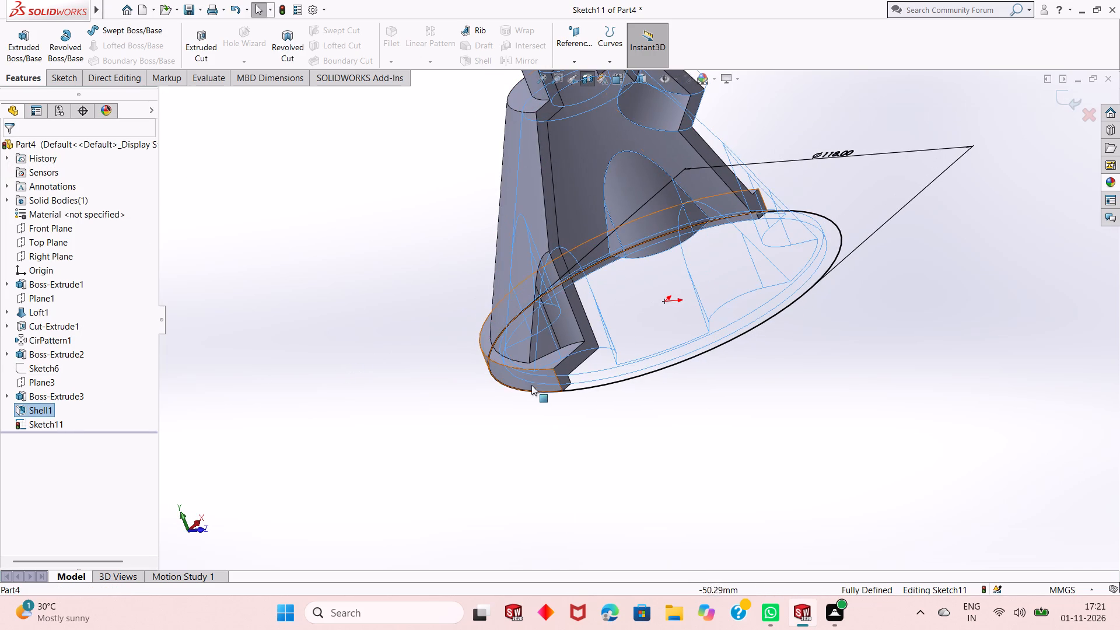
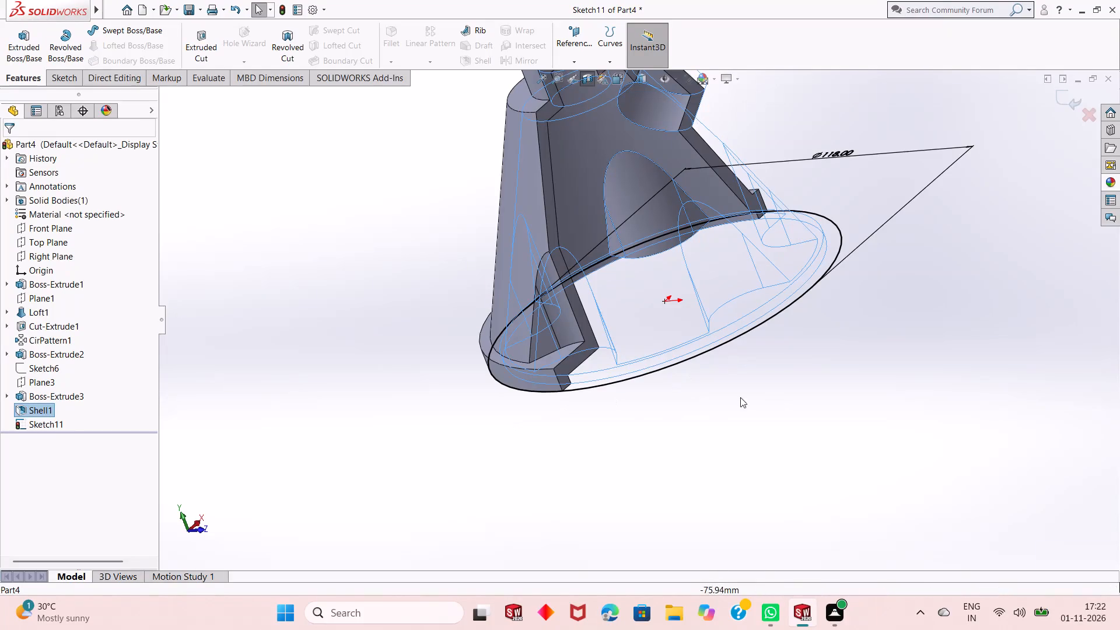
Examine the sectioned base rim and its inner lip around the sketched circle, from outside and from below.
left_click(539, 405)
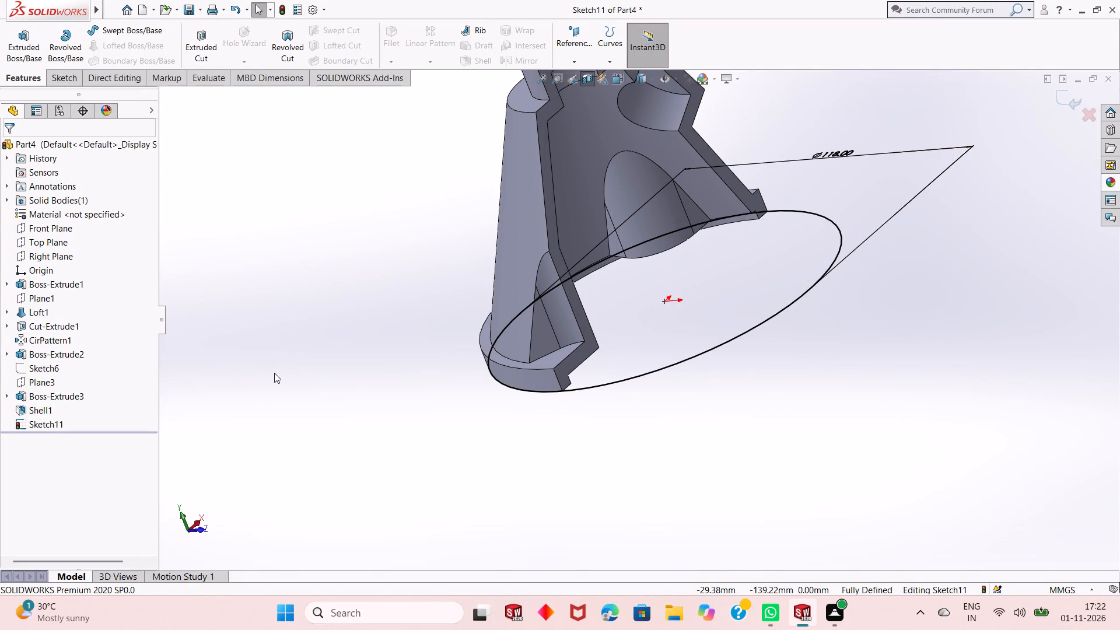
middle_click_drag(367, 337, 394, 381)
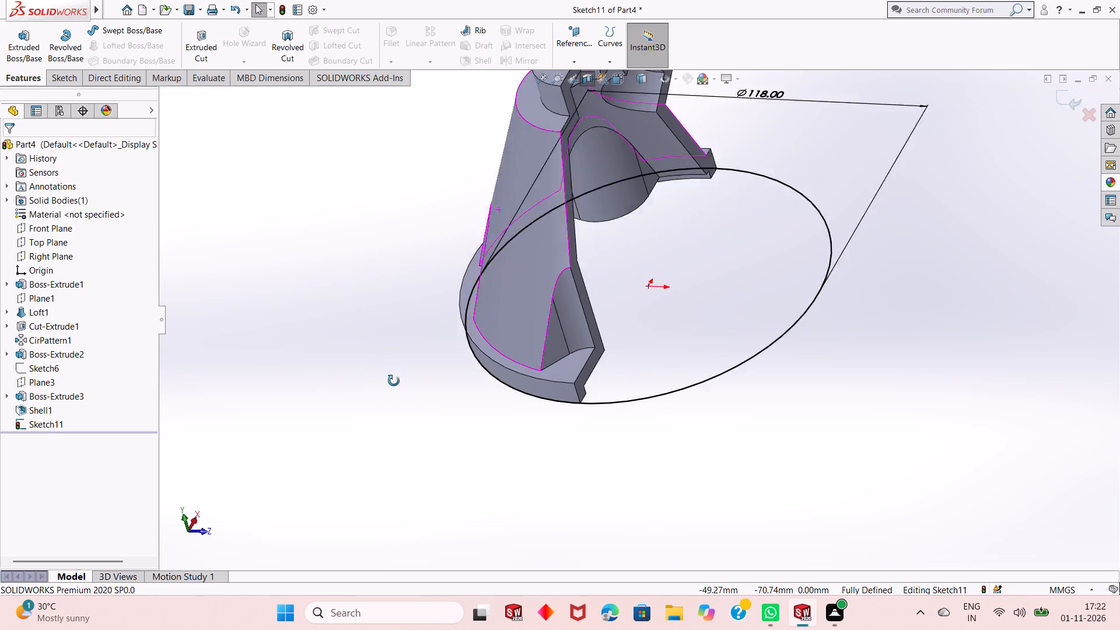
middle_click_drag(394, 381, 390, 333)
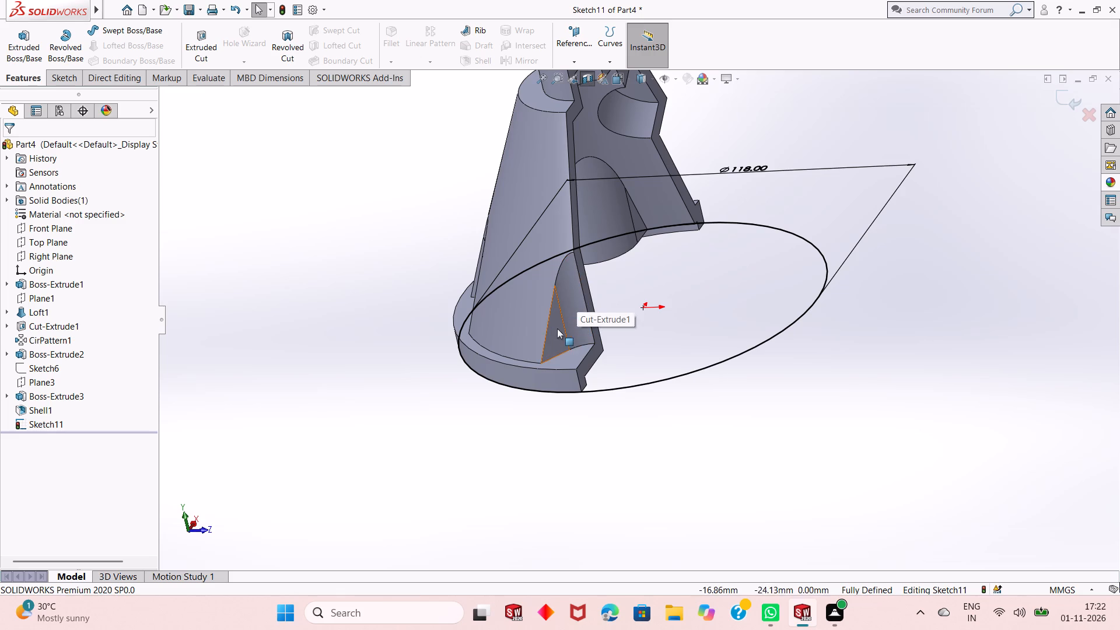
scroll(558, 326, "down", 2)
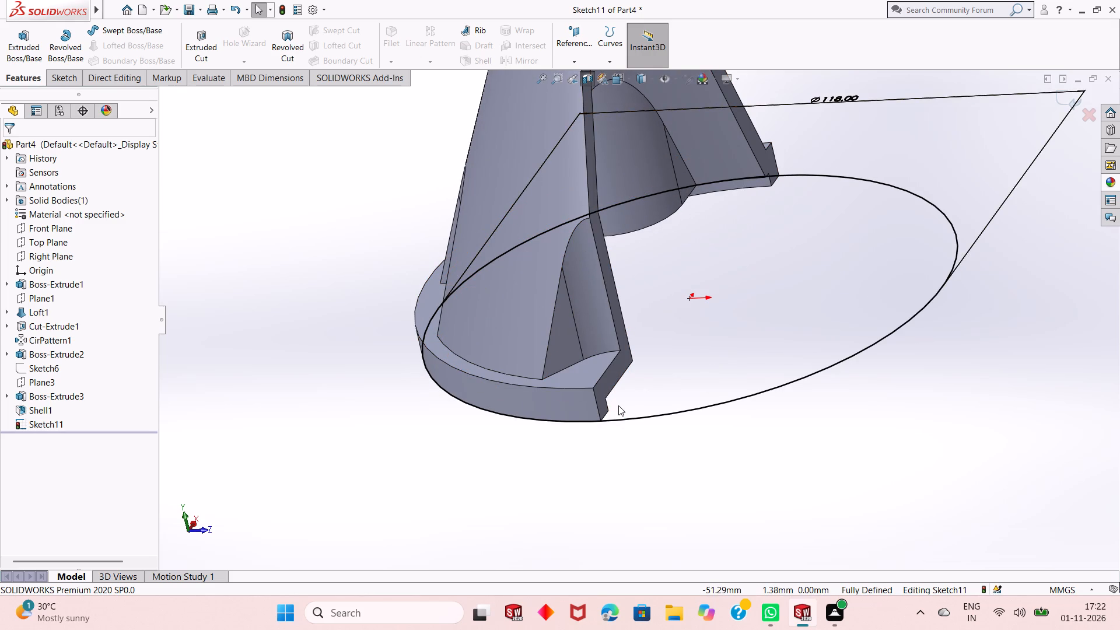
middle_click_drag(479, 472, 467, 427)
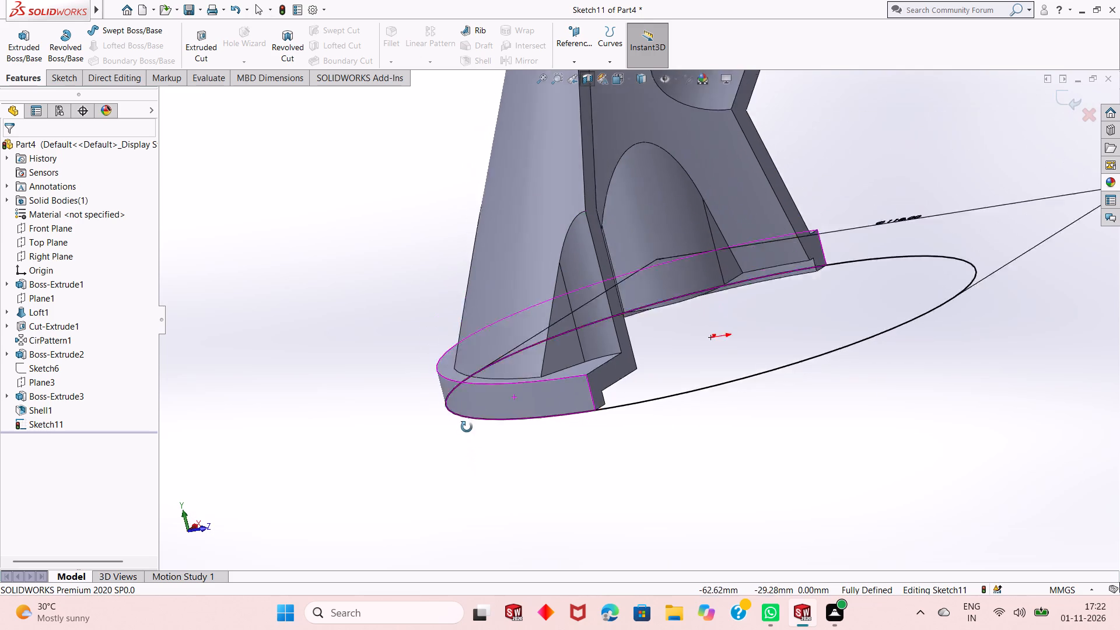
middle_click_drag(467, 427, 421, 333)
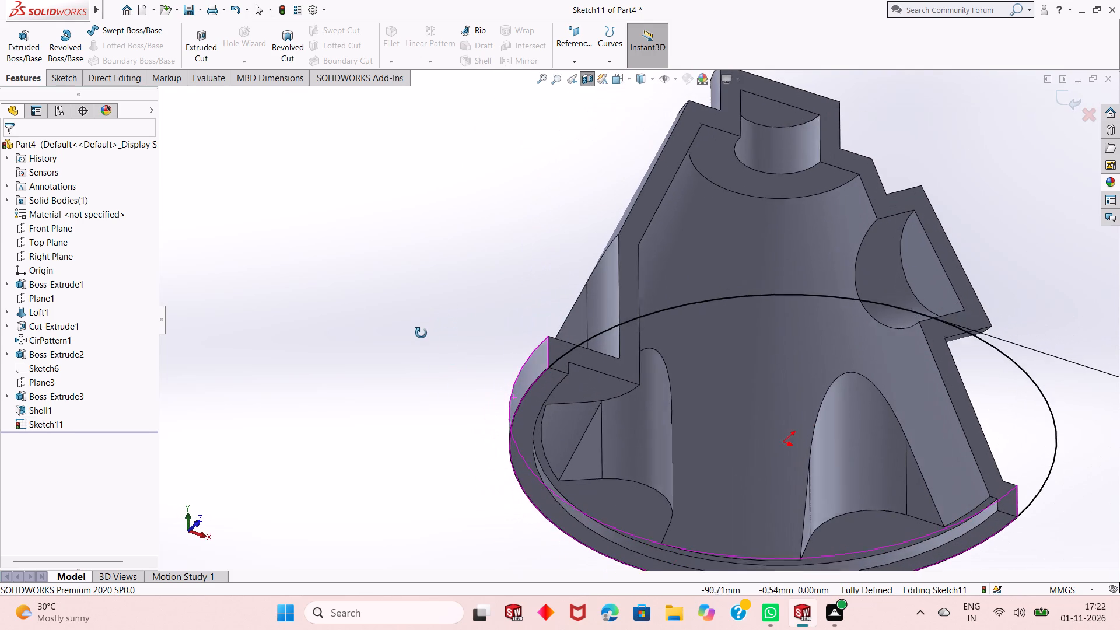
middle_click_drag(421, 333, 429, 390)
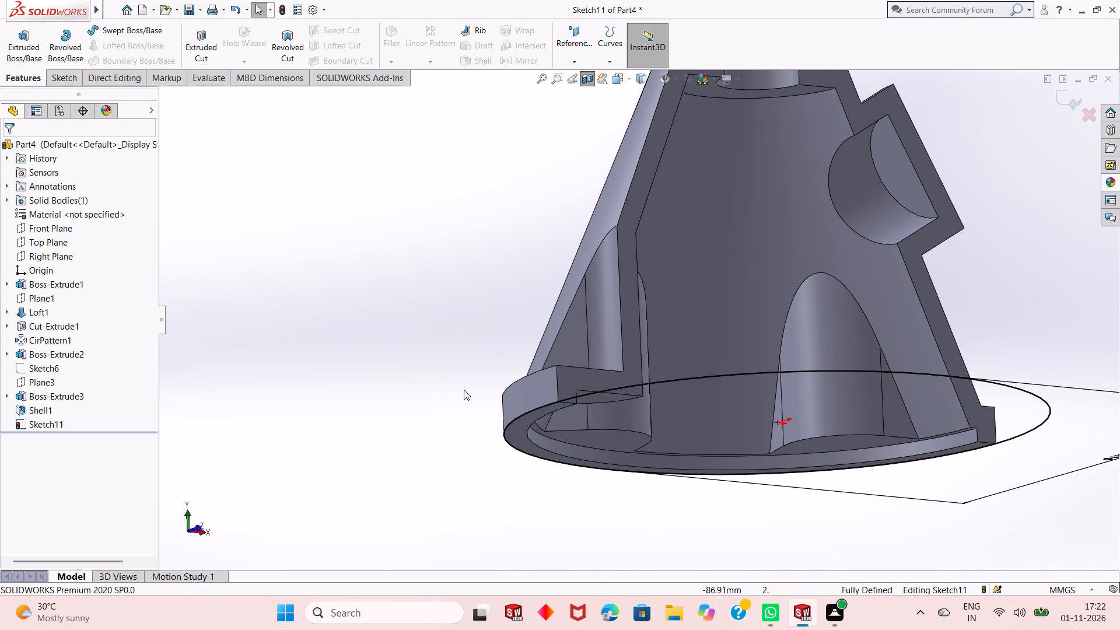
scroll(568, 430, "down", 2)
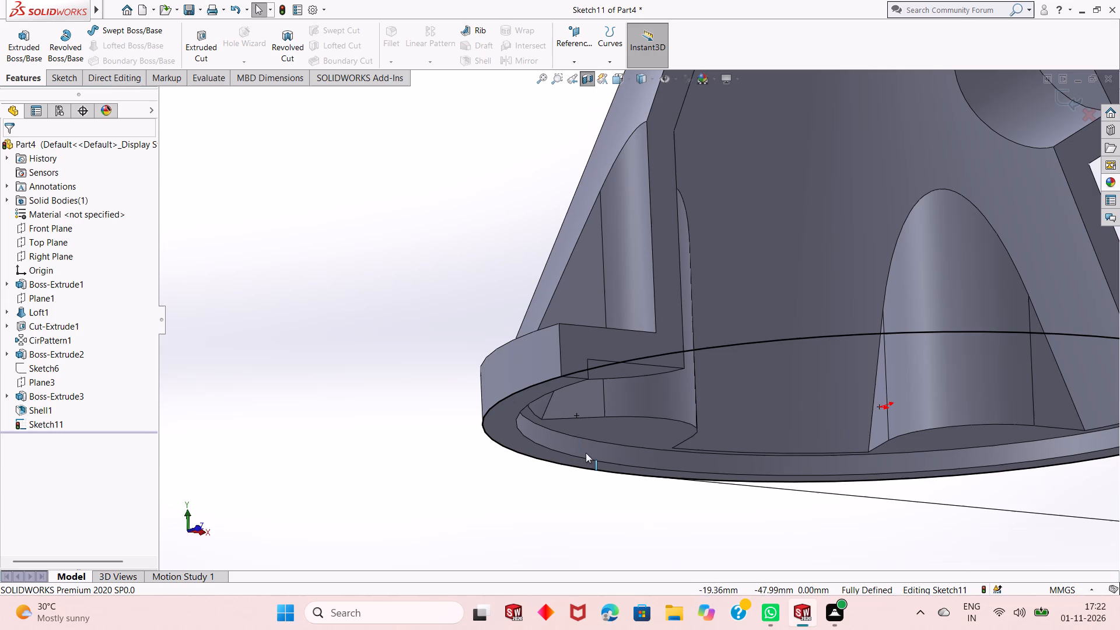
scroll(615, 419, "down", 2)
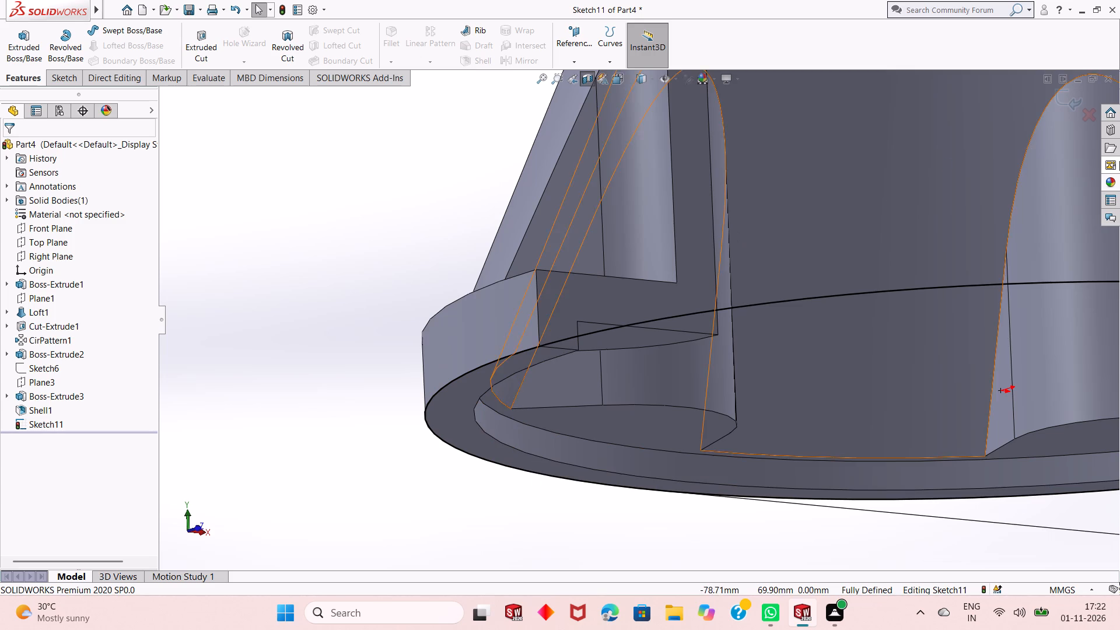
right_click(43, 409)
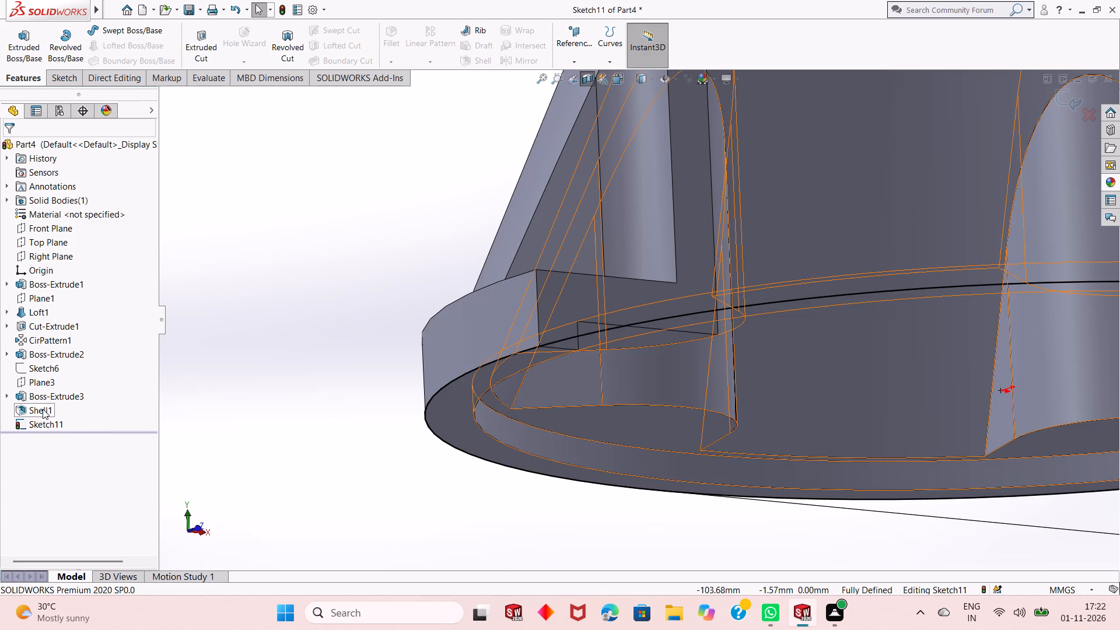
left_click(288, 359)
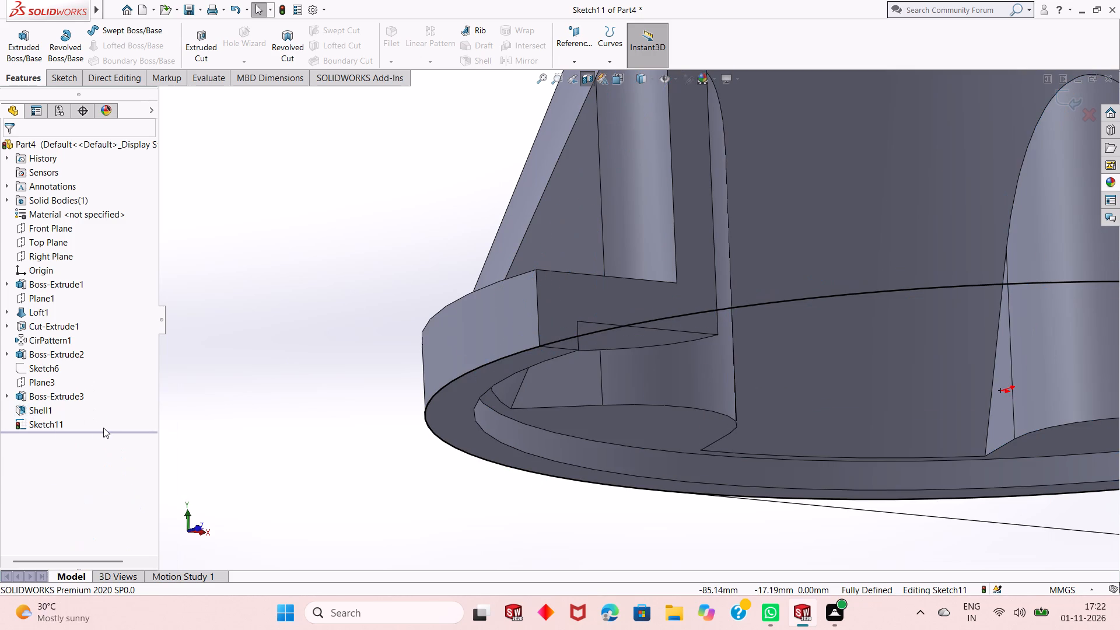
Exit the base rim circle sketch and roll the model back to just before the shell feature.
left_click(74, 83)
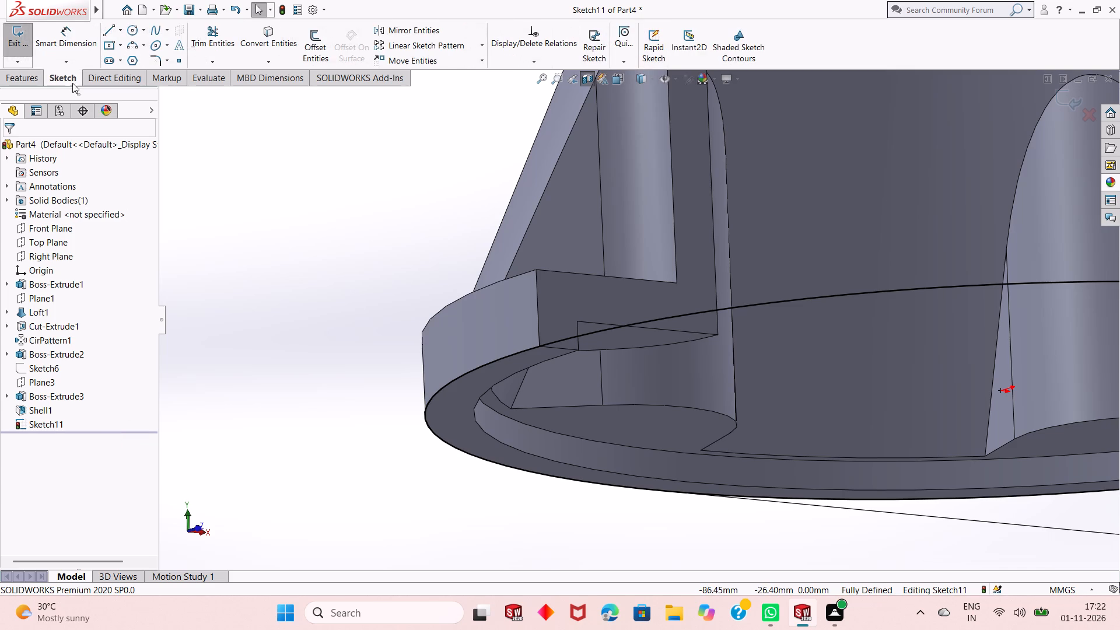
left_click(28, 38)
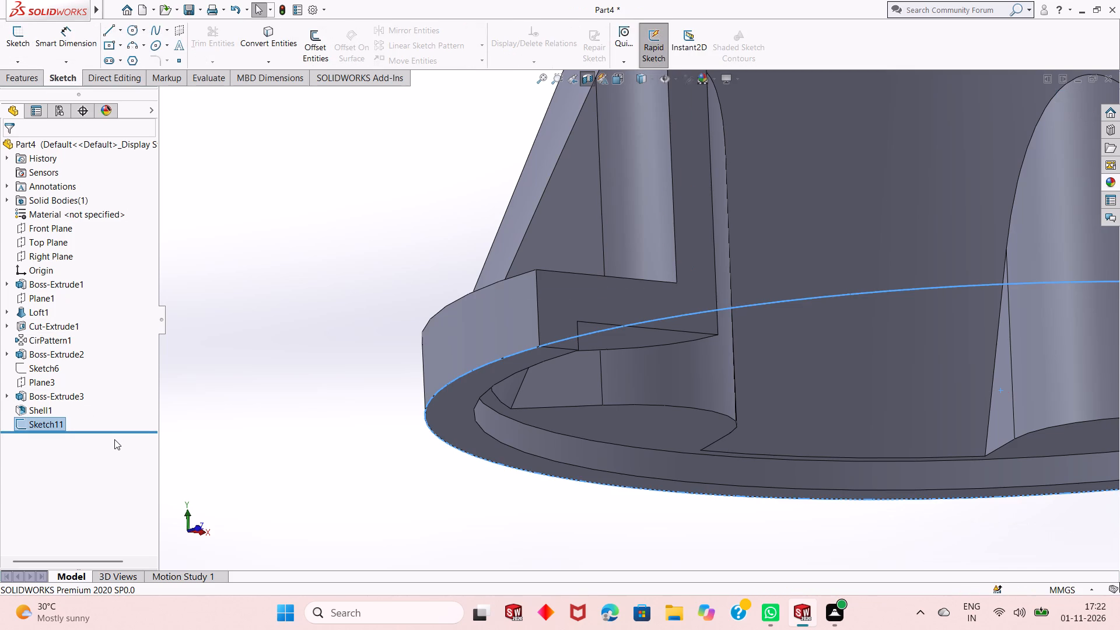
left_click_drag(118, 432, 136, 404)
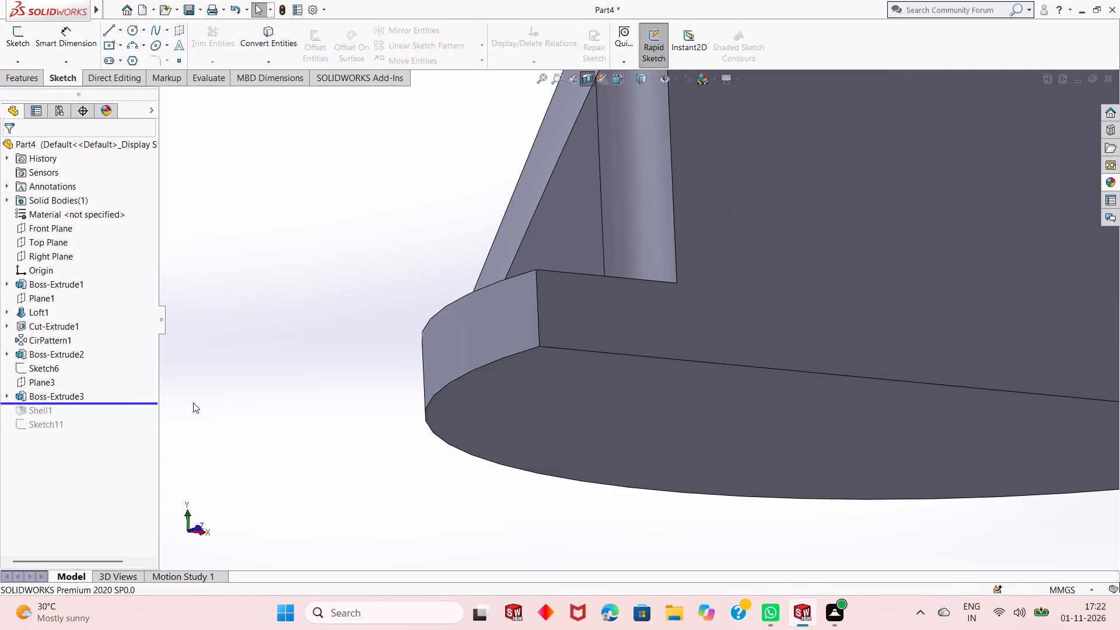
Examine the unshelled solid's base rim in section and the faces belonging to the circular pattern of arched cutouts.
scroll(418, 399, "down", 1)
middle_click_drag(381, 400, 311, 455)
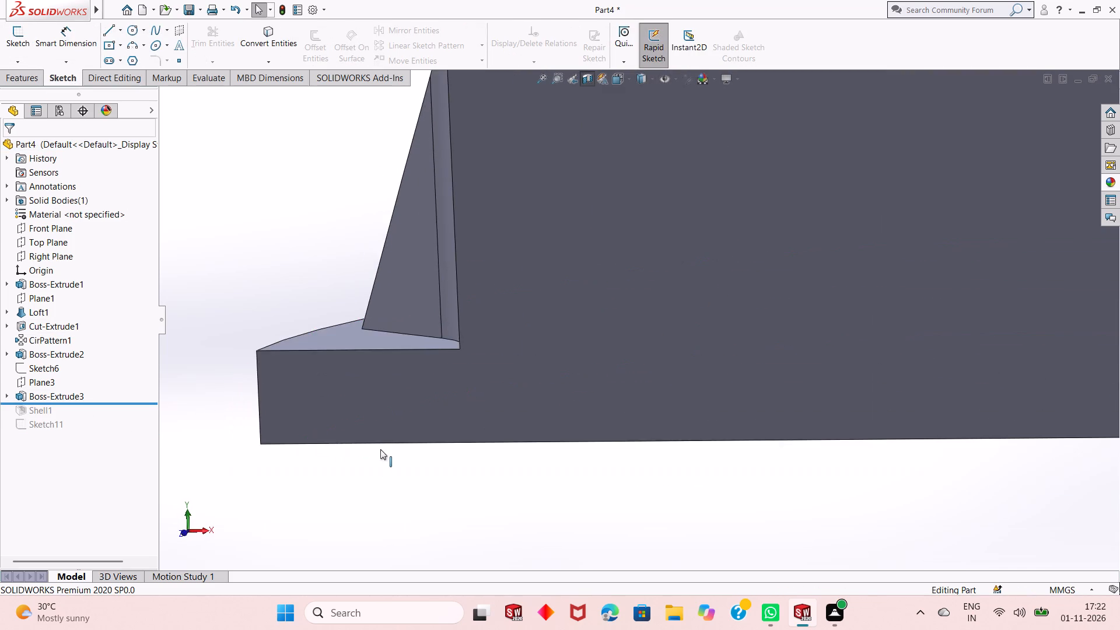
middle_click_drag(396, 476, 408, 352)
scroll(397, 474, "up", 1)
scroll(444, 409, "down", 3)
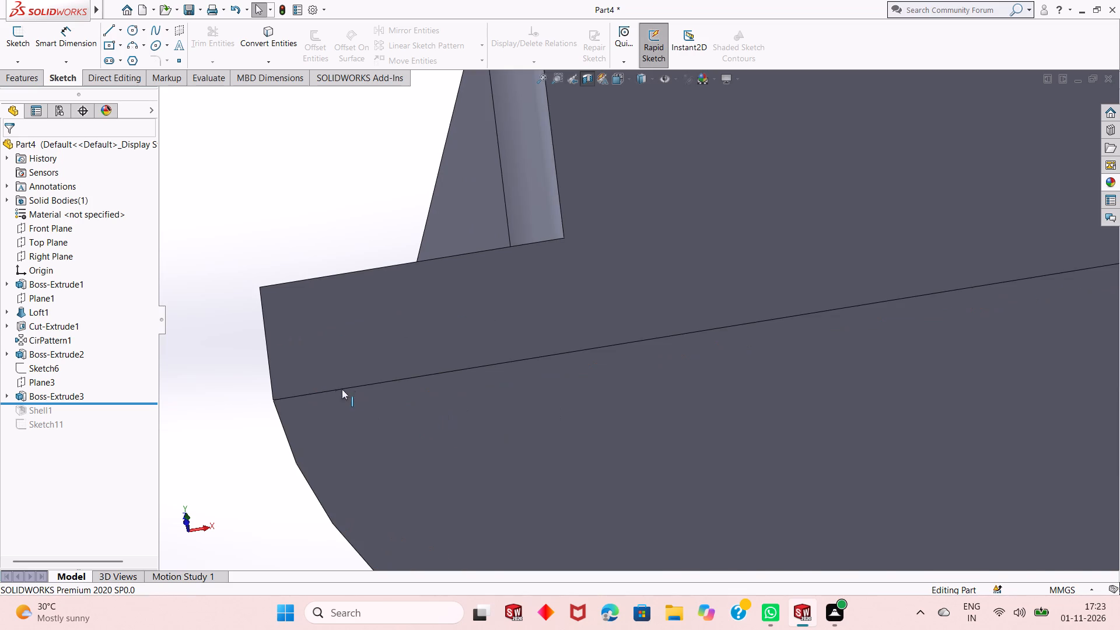
scroll(335, 389, "up", 4)
middle_click_drag(342, 420, 328, 538)
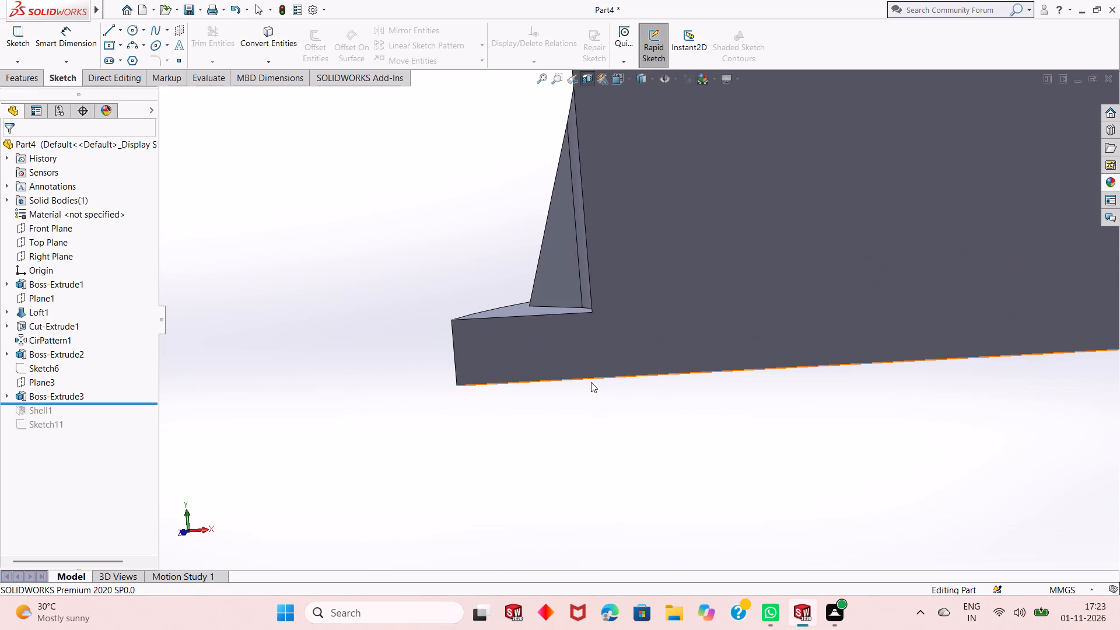
scroll(460, 309, "up", 1)
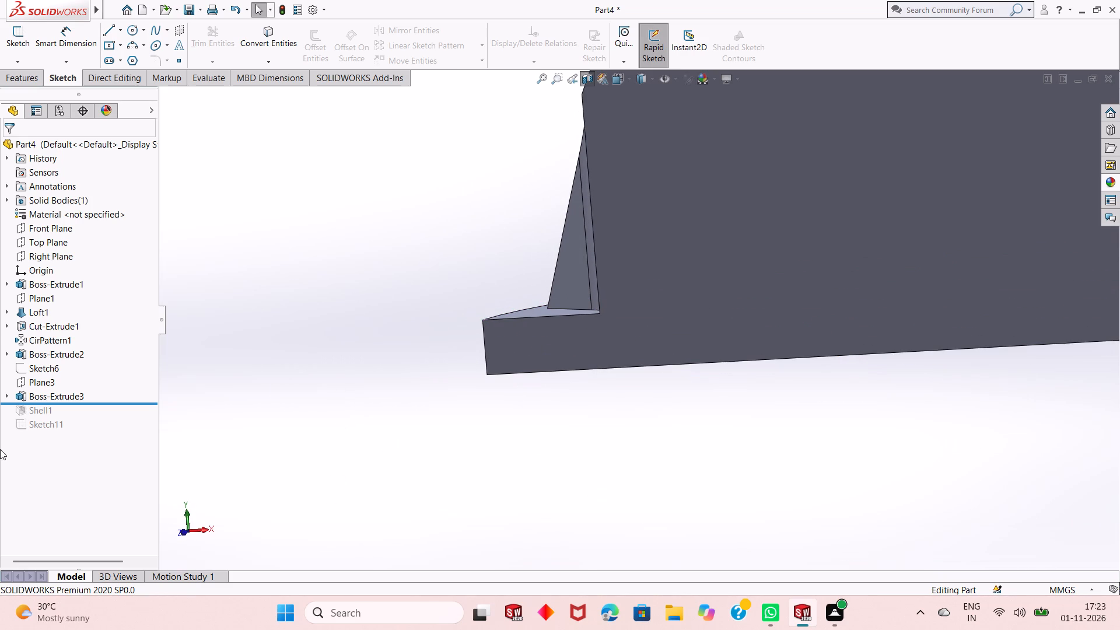
left_click(54, 334)
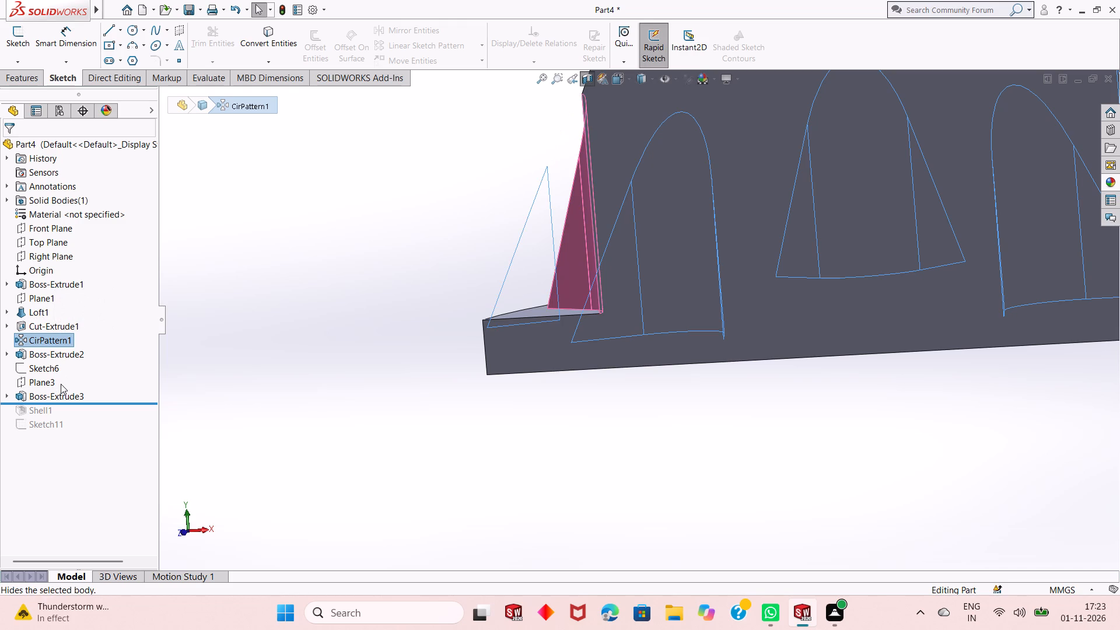
scroll(62, 383, "up", 2)
key("Escape")
scroll(416, 372, "up", 2)
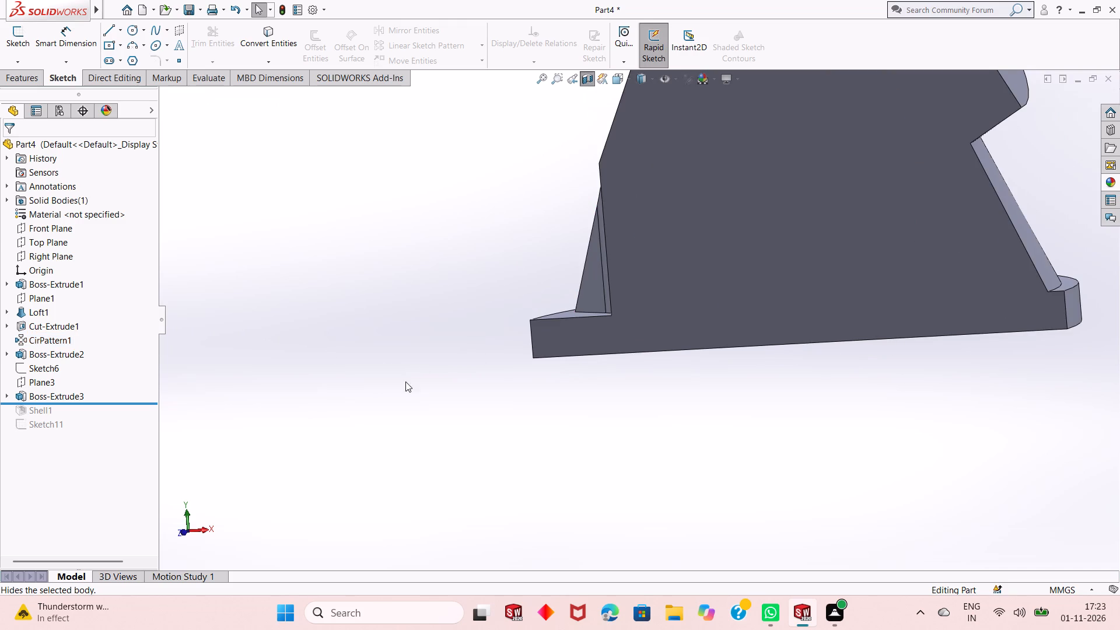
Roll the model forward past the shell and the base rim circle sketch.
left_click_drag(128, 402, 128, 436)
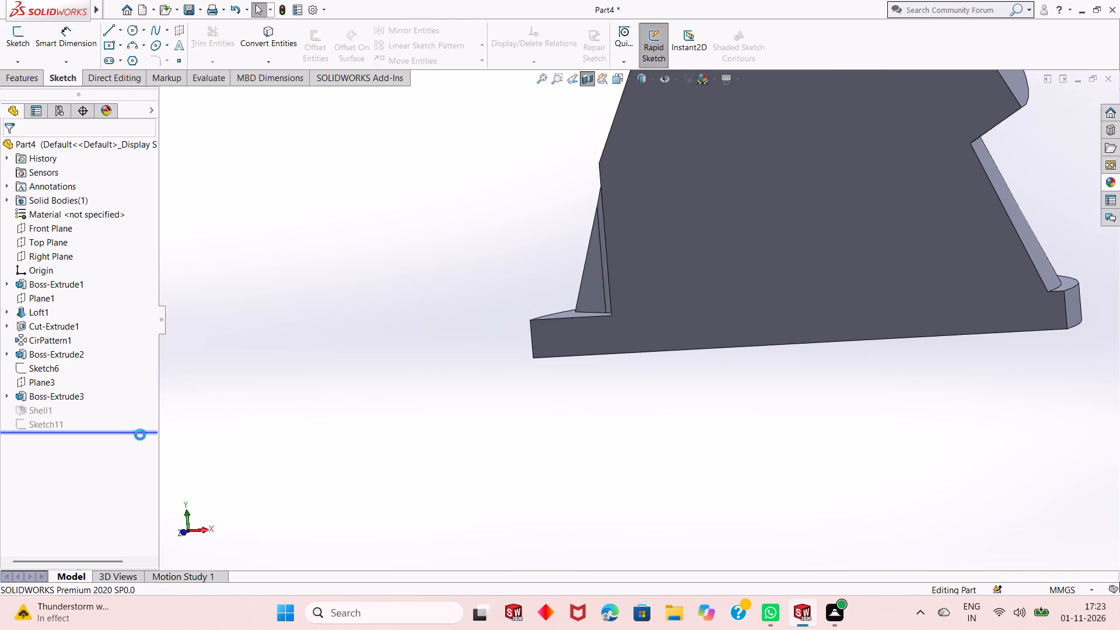
Examine the shelled base rim's stepped wall in section against the sketched circle, from the side and from below.
scroll(545, 407, "up", 1)
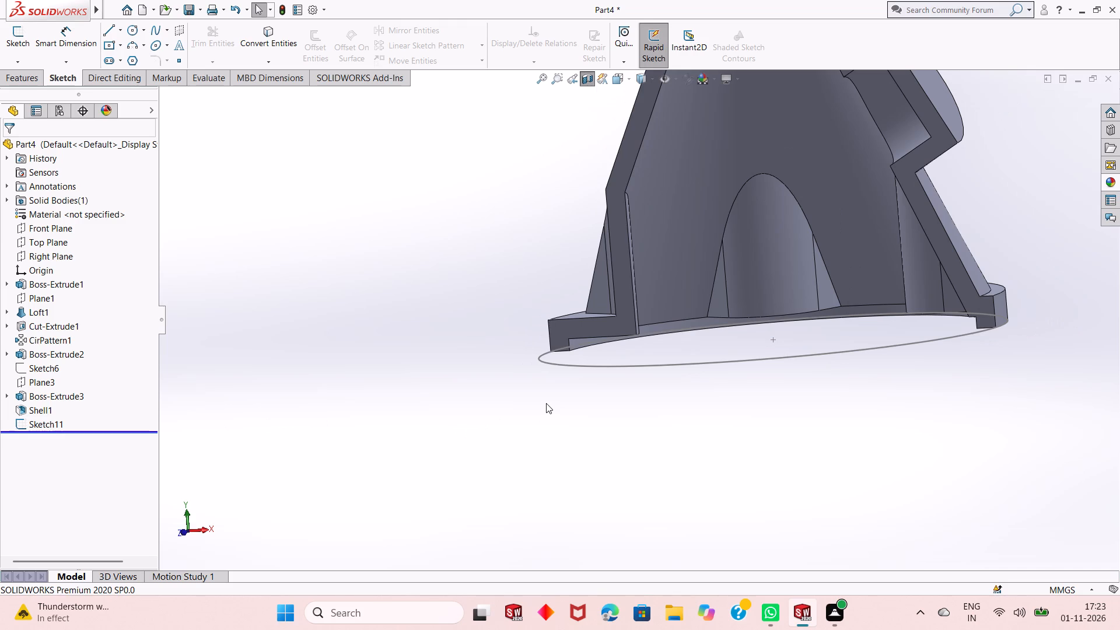
middle_click_drag(552, 398, 552, 334)
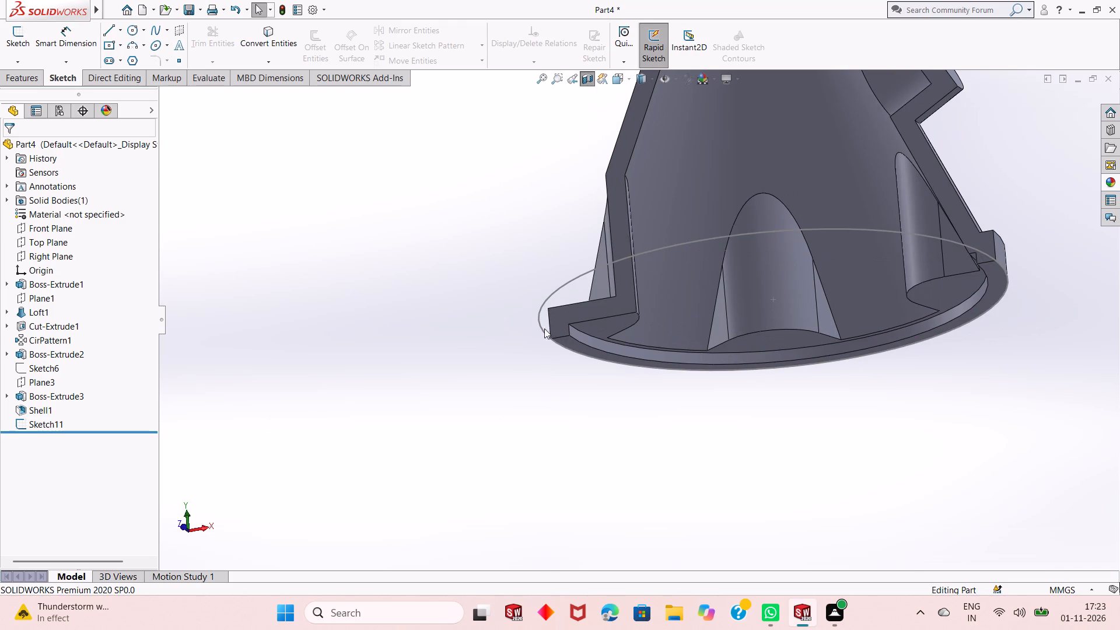
middle_click_drag(514, 348, 516, 397)
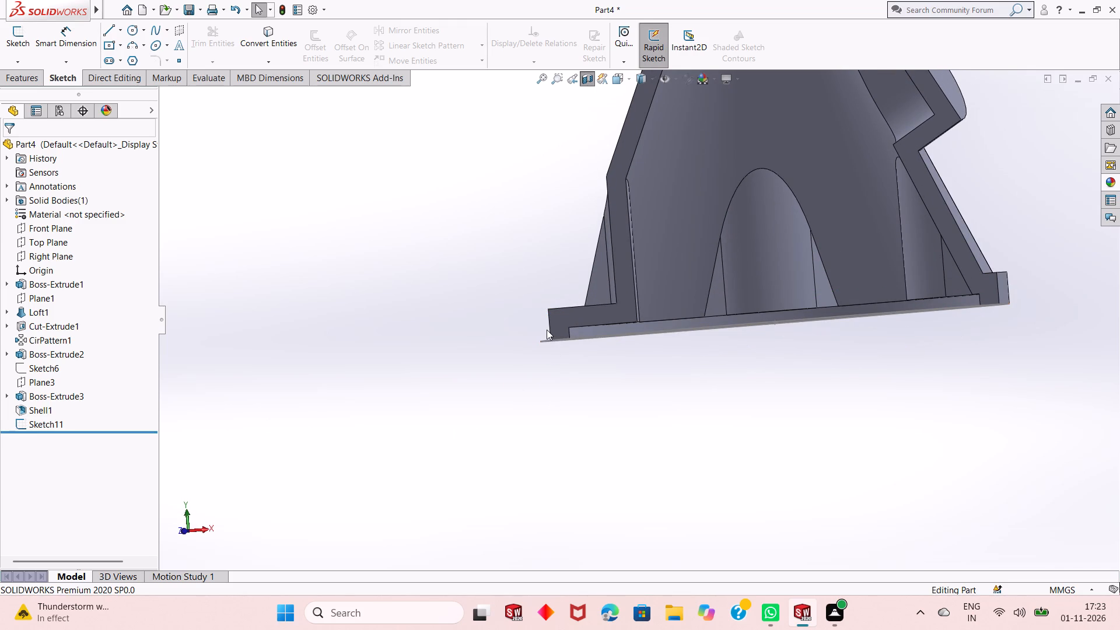
middle_click_drag(551, 367, 545, 310)
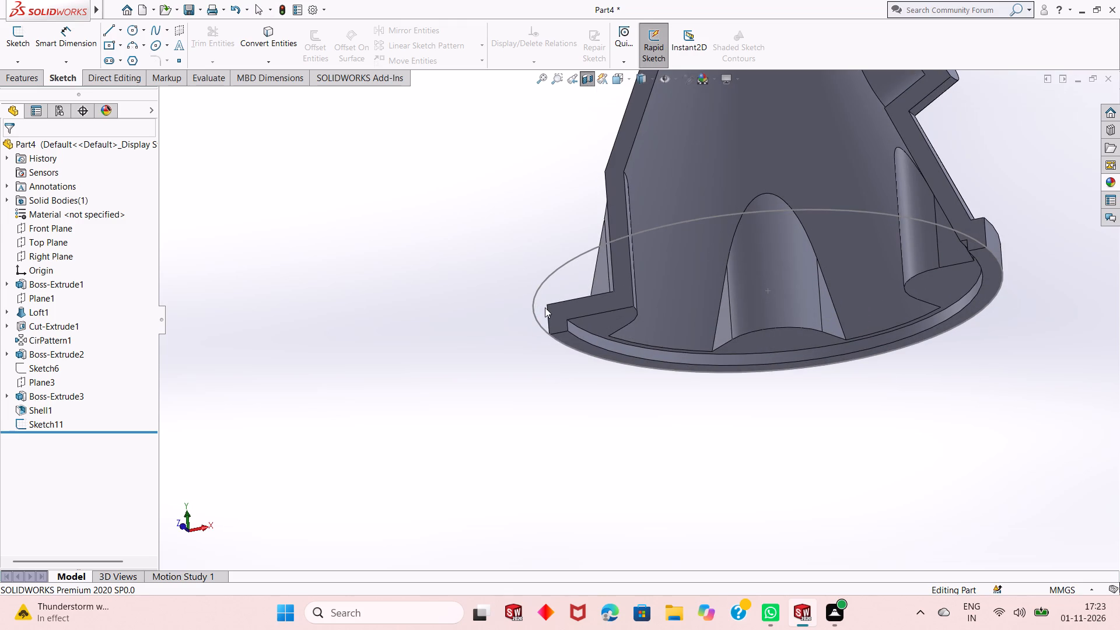
middle_click_drag(545, 307, 560, 404)
scroll(561, 404, "up", 1)
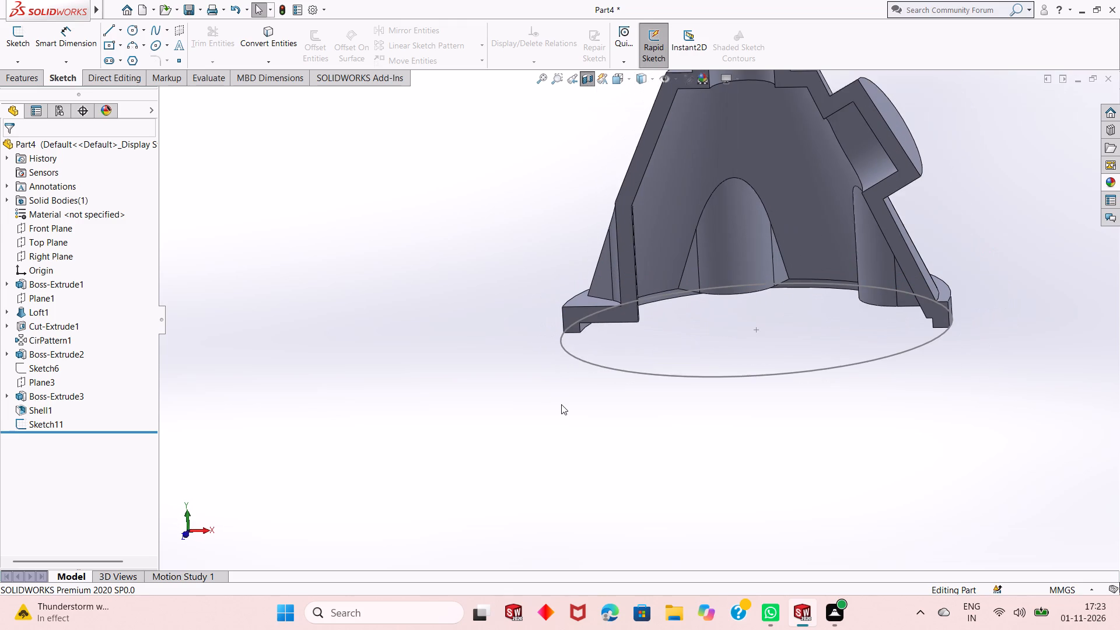
scroll(589, 317, "down", 3)
middle_click(549, 484)
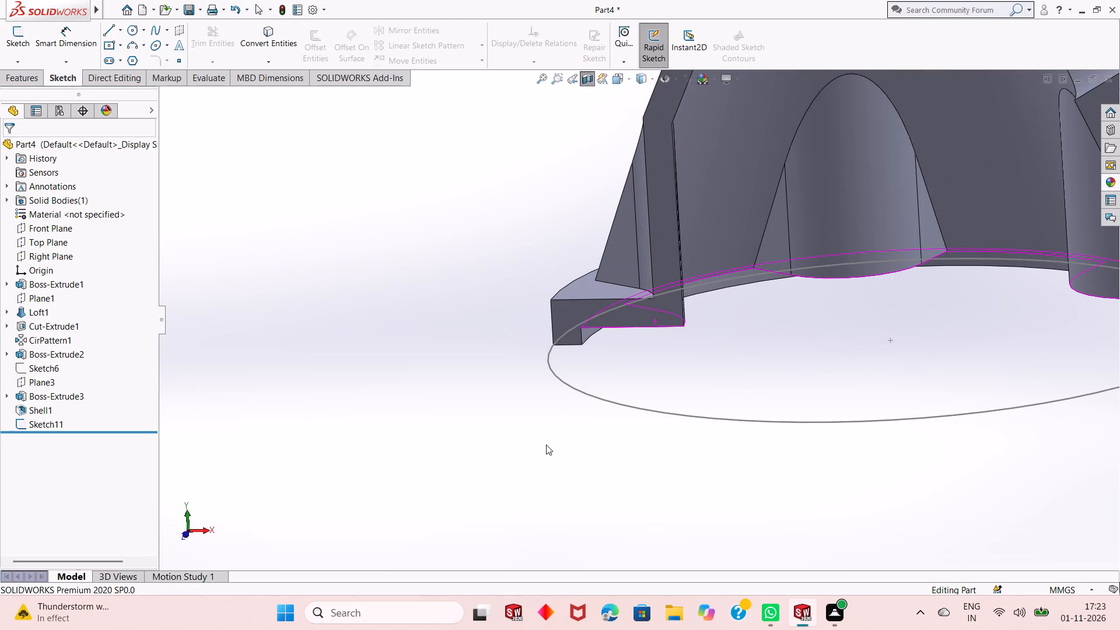
middle_click_drag(545, 376, 545, 343)
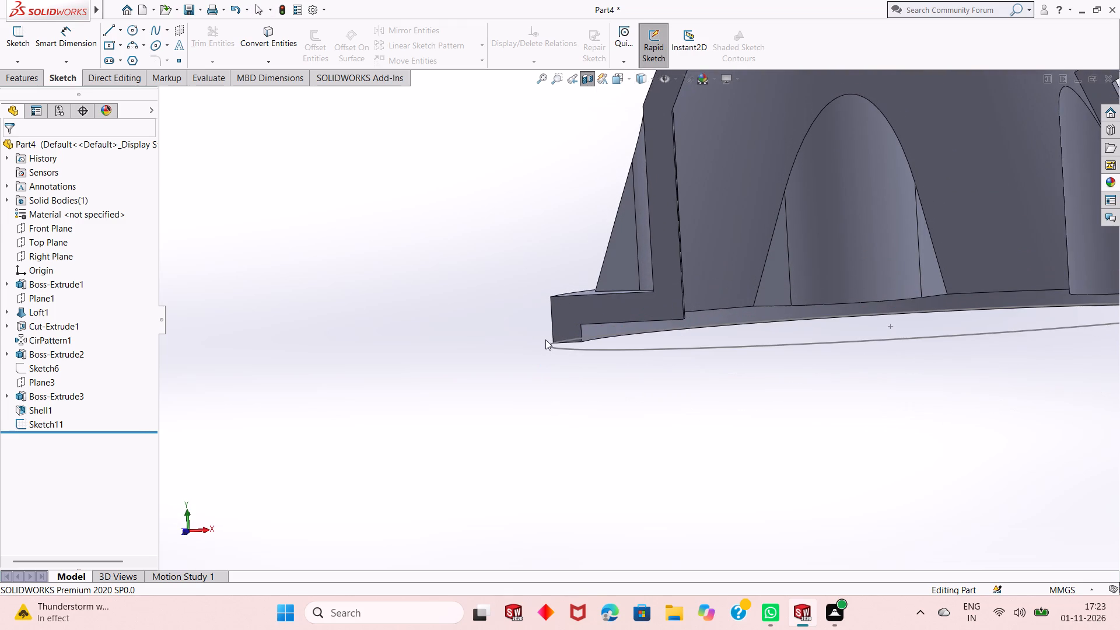
scroll(545, 339, "down", 2)
scroll(509, 372, "up", 2)
scroll(610, 327, "up", 2)
scroll(741, 260, "down", 3)
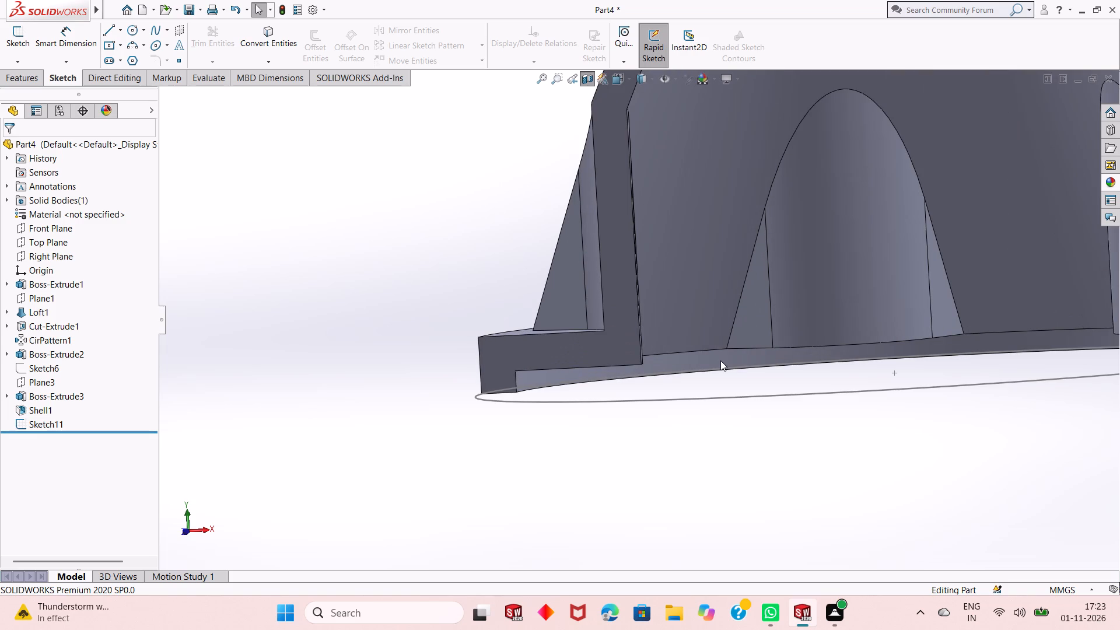
Undo the recent changes back through the diameter dimension and the circle in the base rim's bottom-face sketch.
key("ctrl+z")
key("ctrl+z")
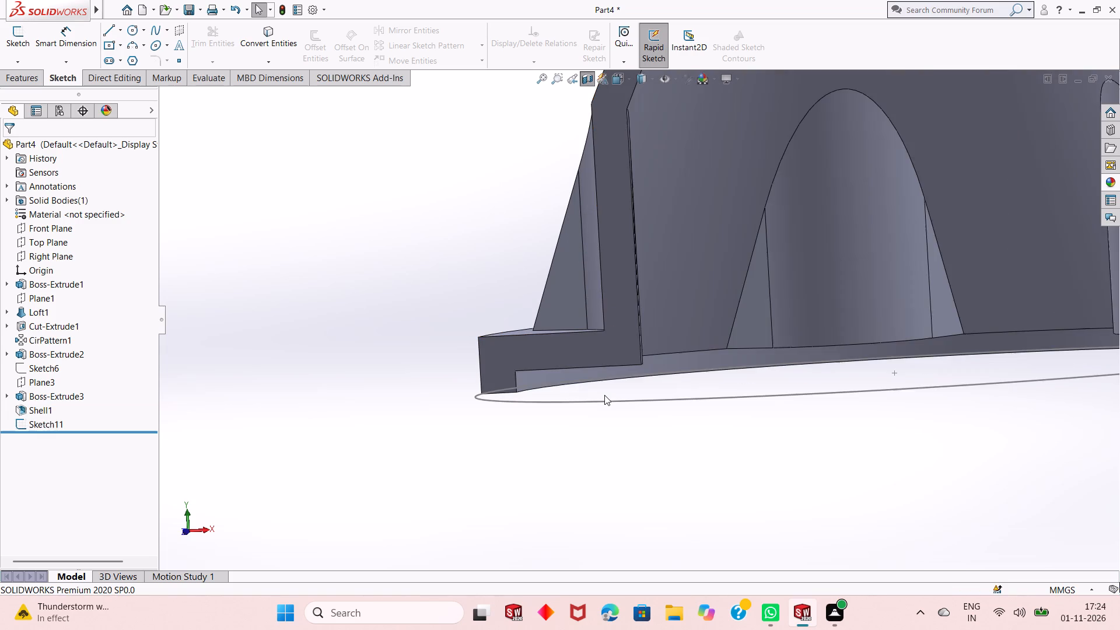
scroll(586, 414, "up", 2)
key("ctrl+z")
key("ctrl+z")
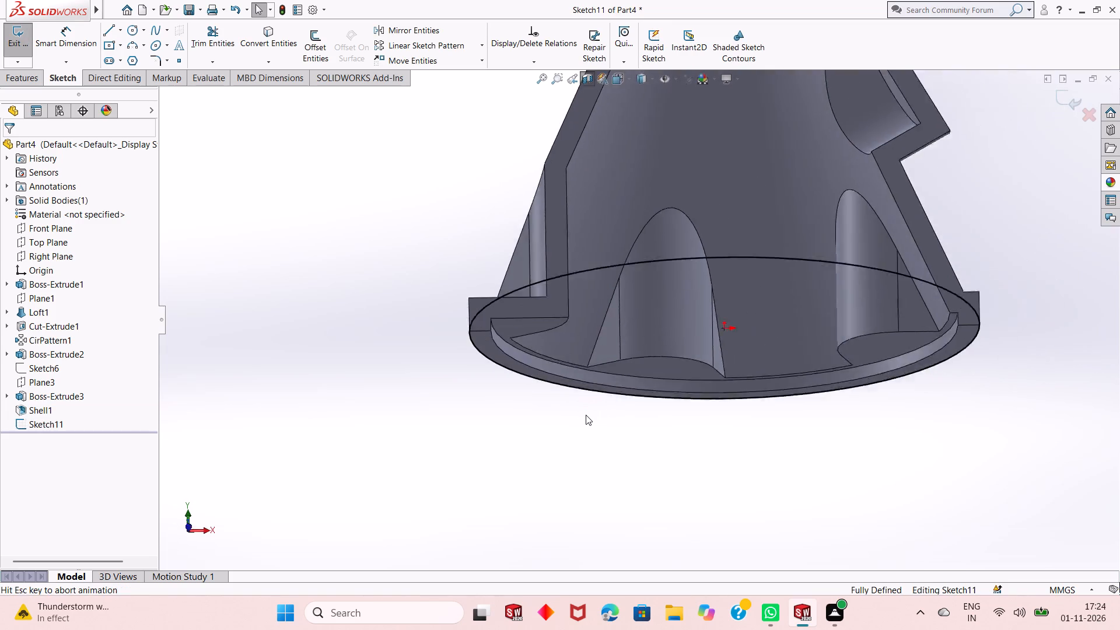
key("ctrl+z")
key("ctrl+z")
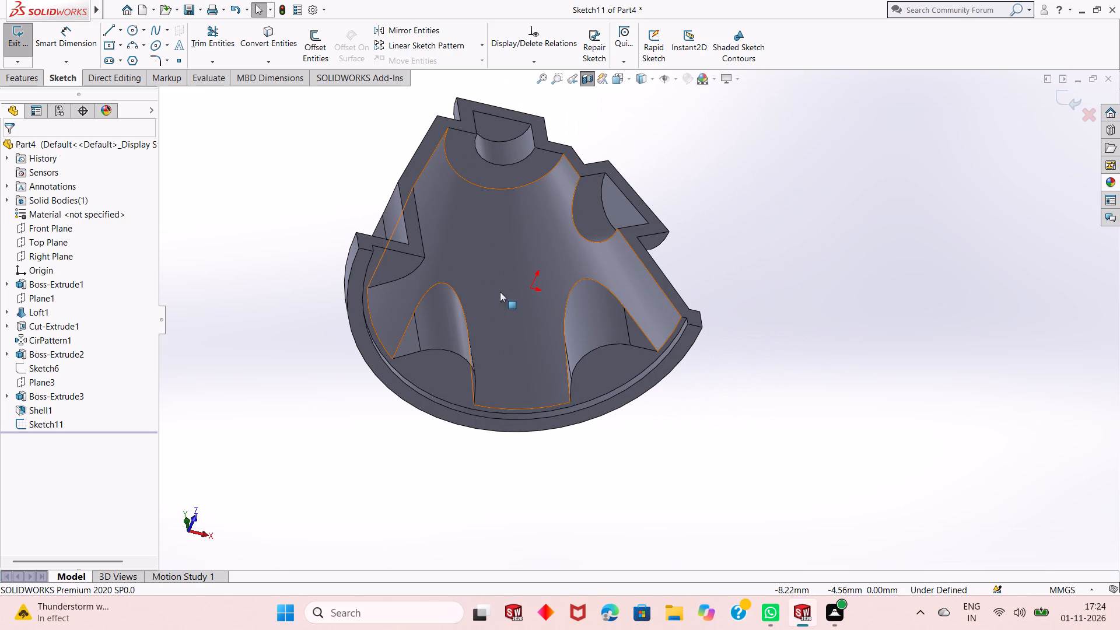
Exit the empty sketch on the base rim's bottom face.
middle_click_drag(507, 293, 514, 444)
scroll(510, 437, "up", 1)
middle_click_drag(511, 386, 509, 438)
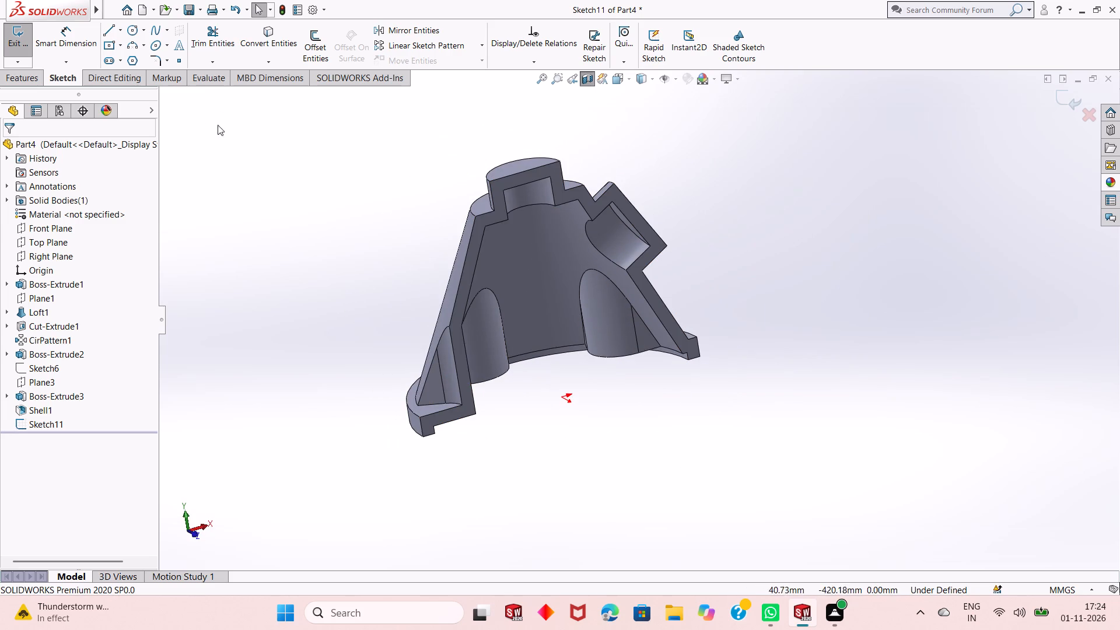
left_click(105, 434)
left_click(24, 46)
Roll the model back to the base disc extrusion and step forward through Plane1 and Loft1 to past the shell to review the build order.
left_click_drag(117, 419, 117, 421)
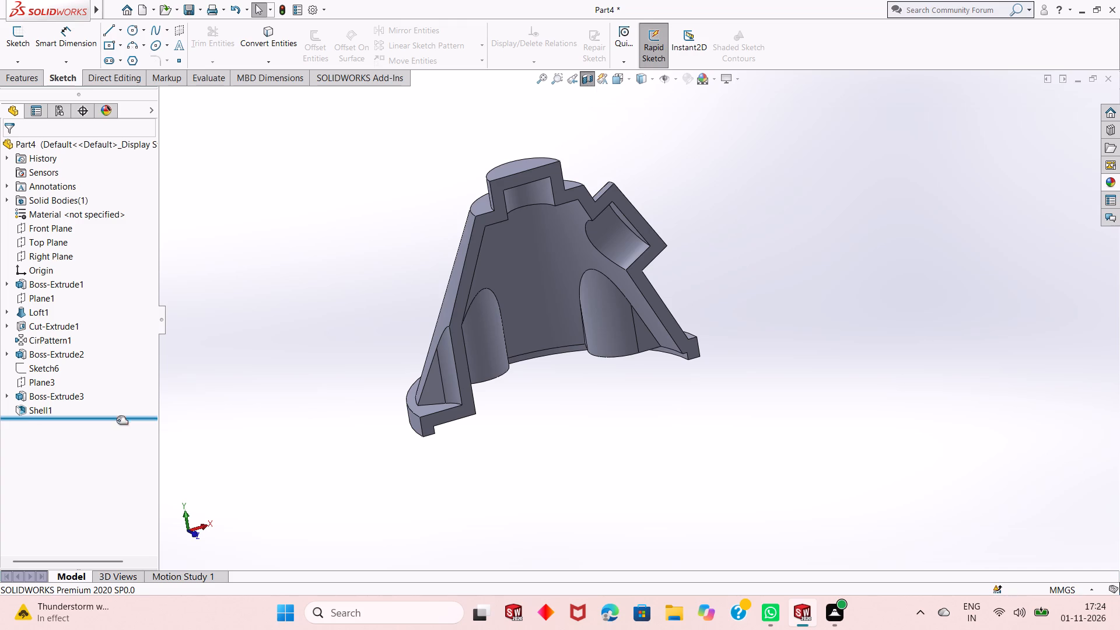
left_click_drag(117, 421, 155, 285)
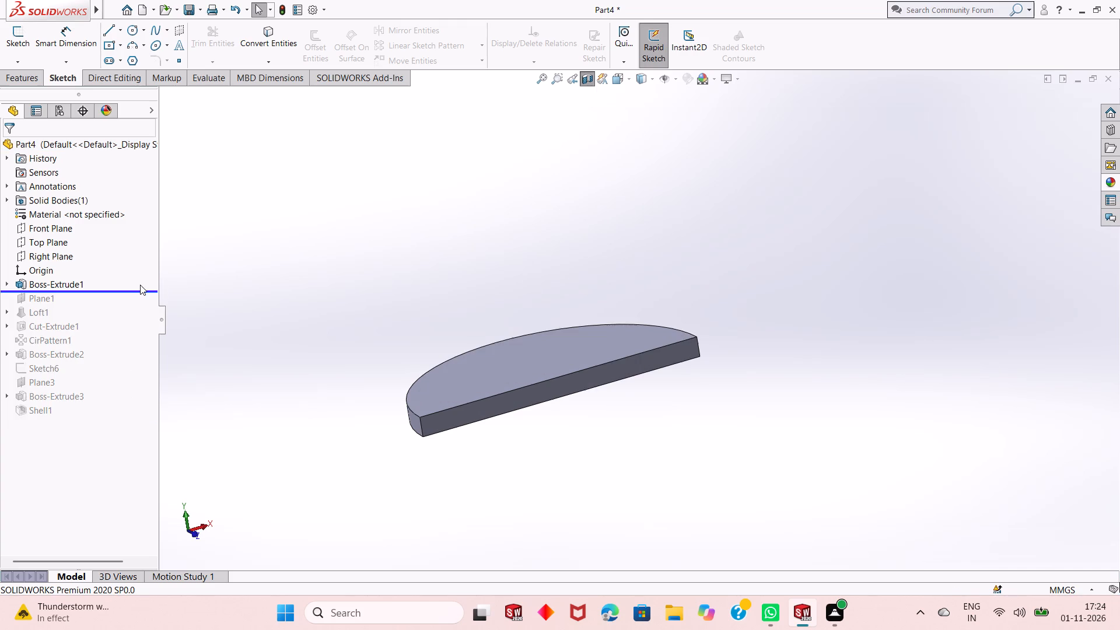
left_click_drag(131, 291, 139, 312)
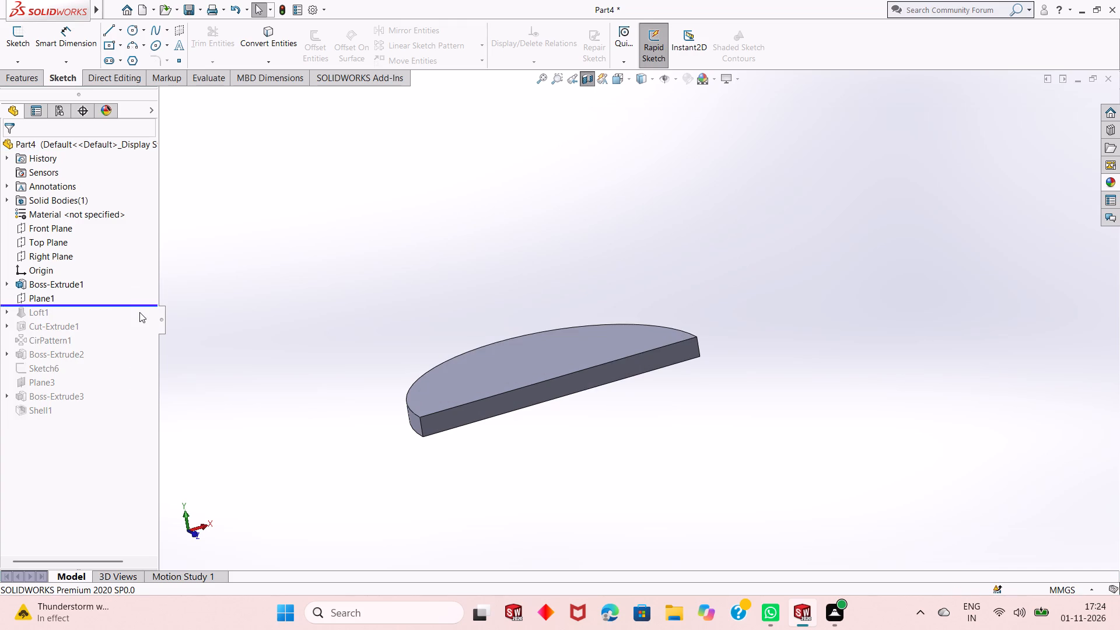
left_click_drag(136, 304, 138, 314)
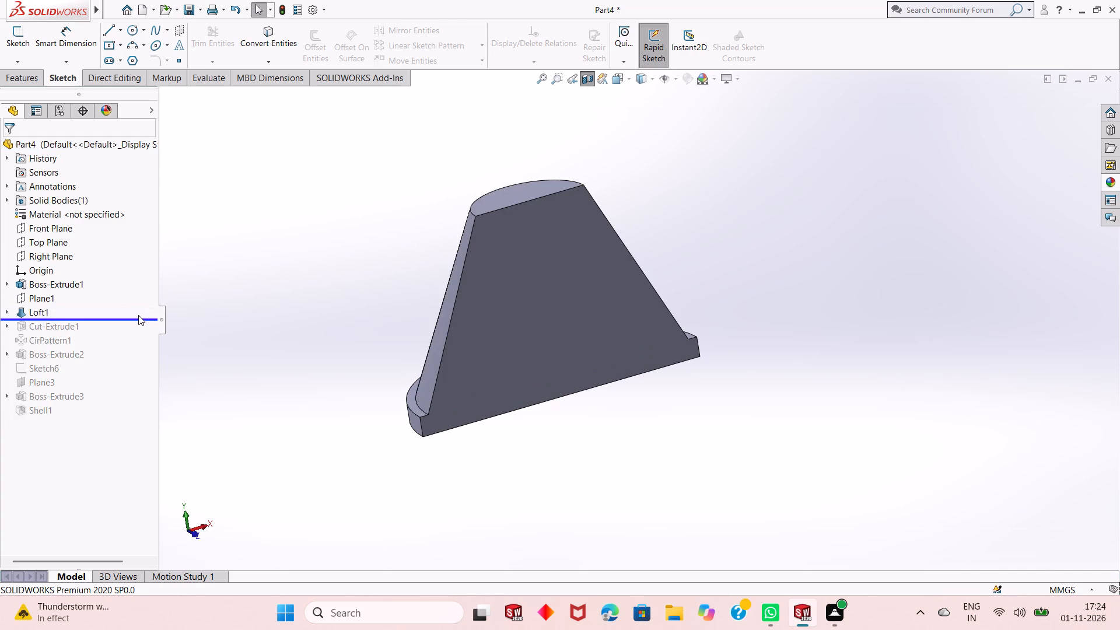
left_click_drag(138, 323, 139, 339)
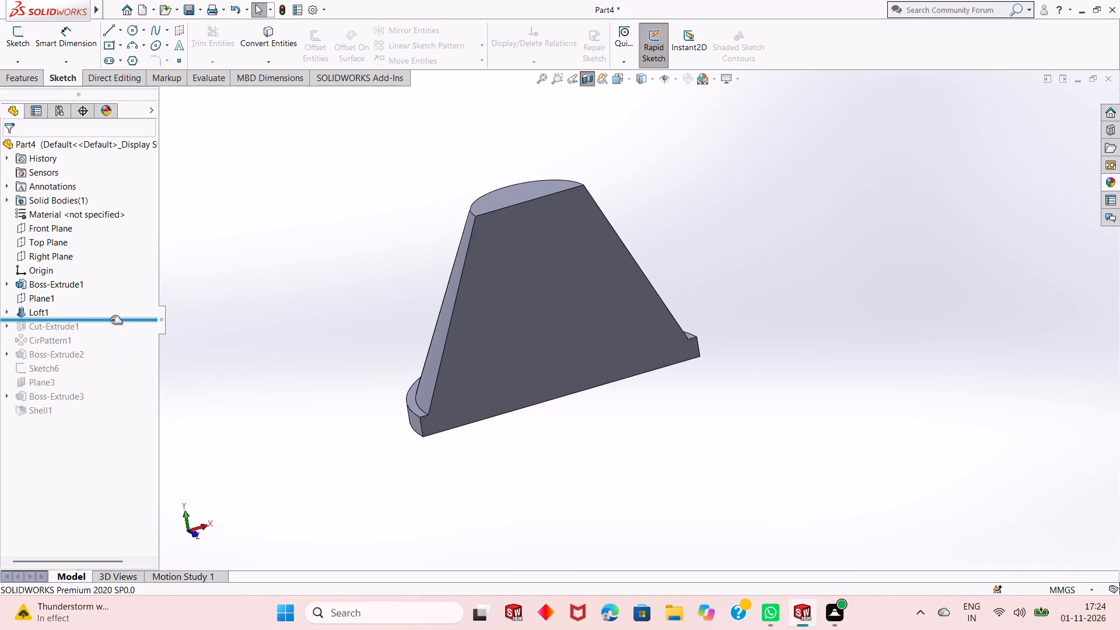
left_click_drag(111, 320, 111, 334)
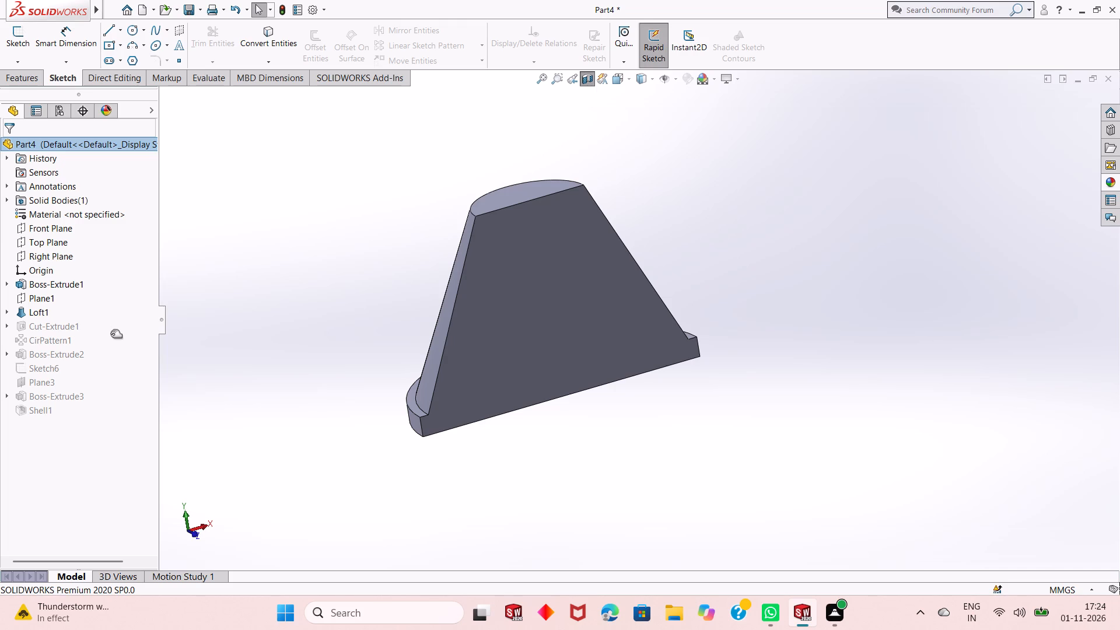
left_click_drag(111, 334, 115, 369)
left_click_drag(115, 369, 115, 377)
left_click_drag(115, 377, 116, 422)
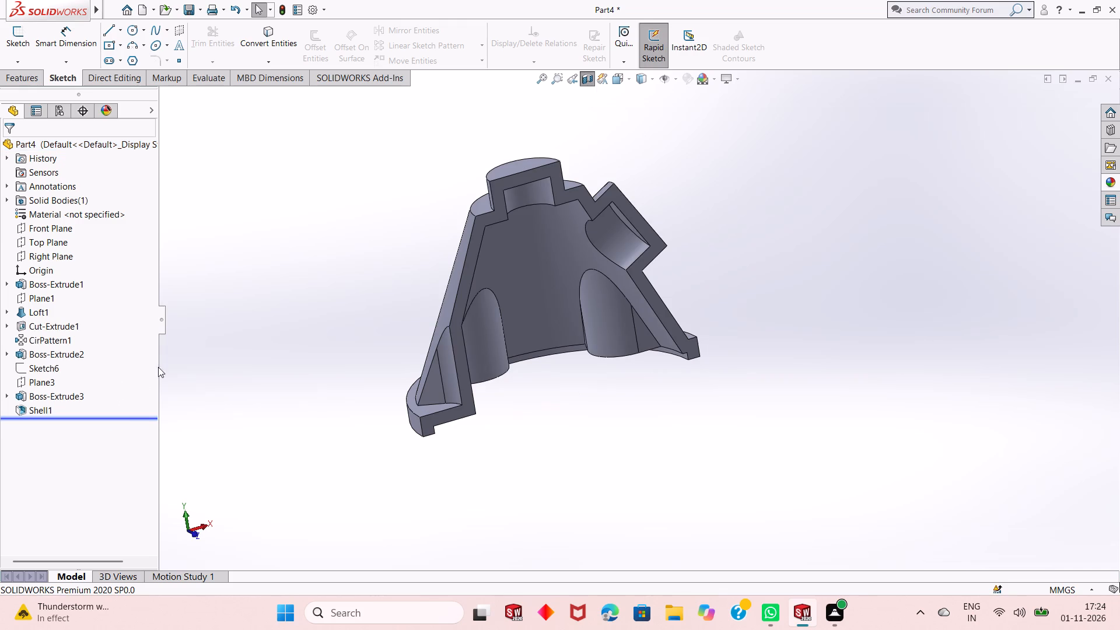
Examine the sectioned shell's interior, arched cutouts and stepped base rim from below and from the side.
middle_click_drag(316, 473, 284, 344)
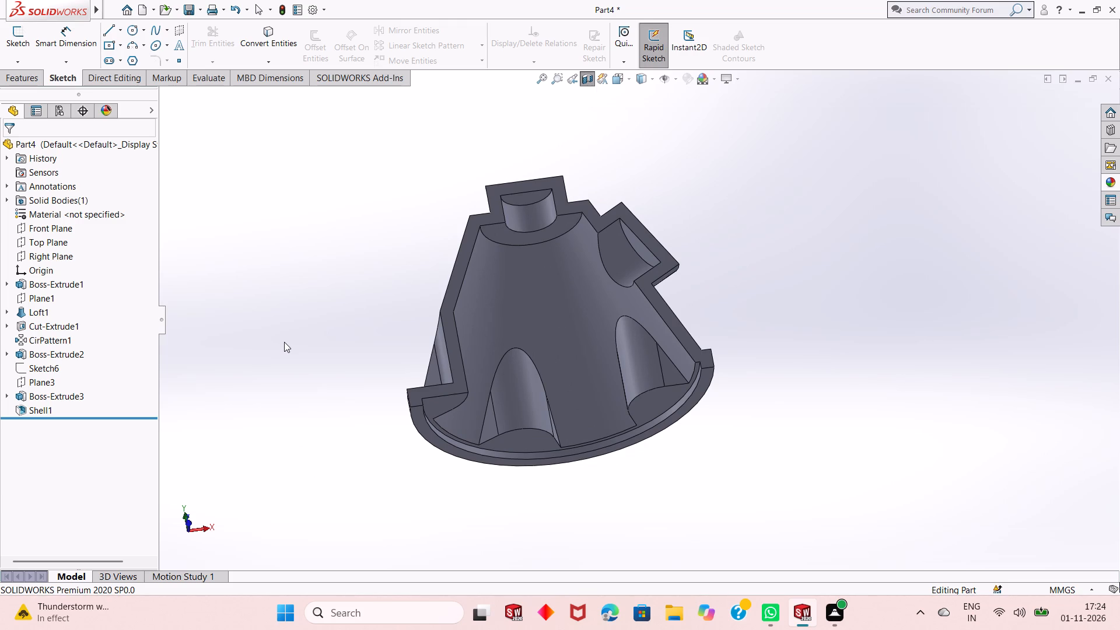
middle_click_drag(540, 373, 572, 436)
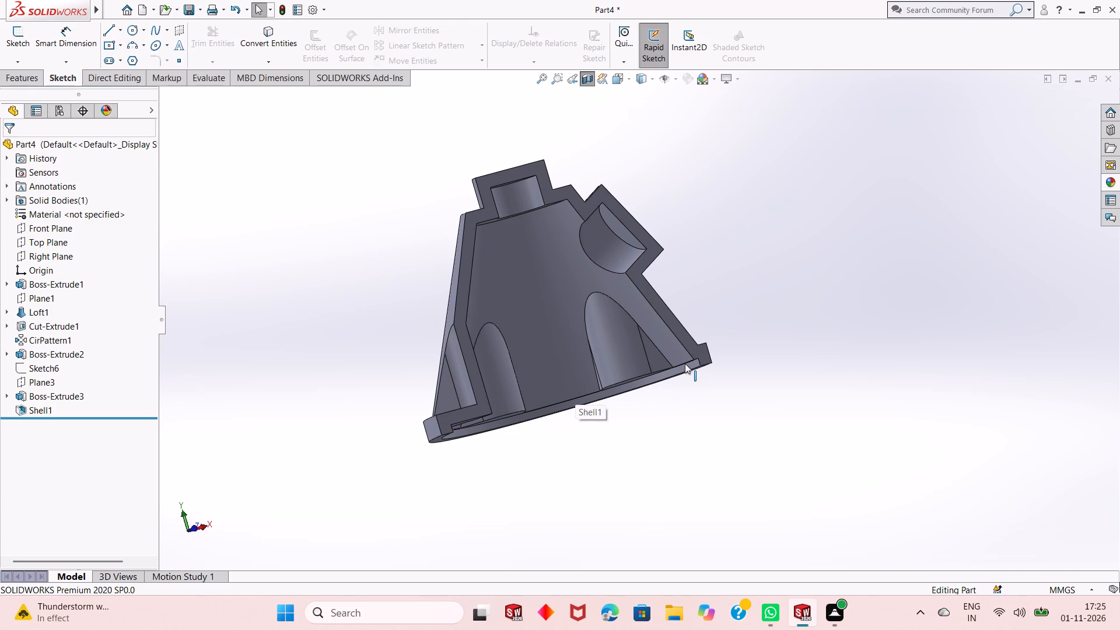
middle_click_drag(688, 358, 698, 390)
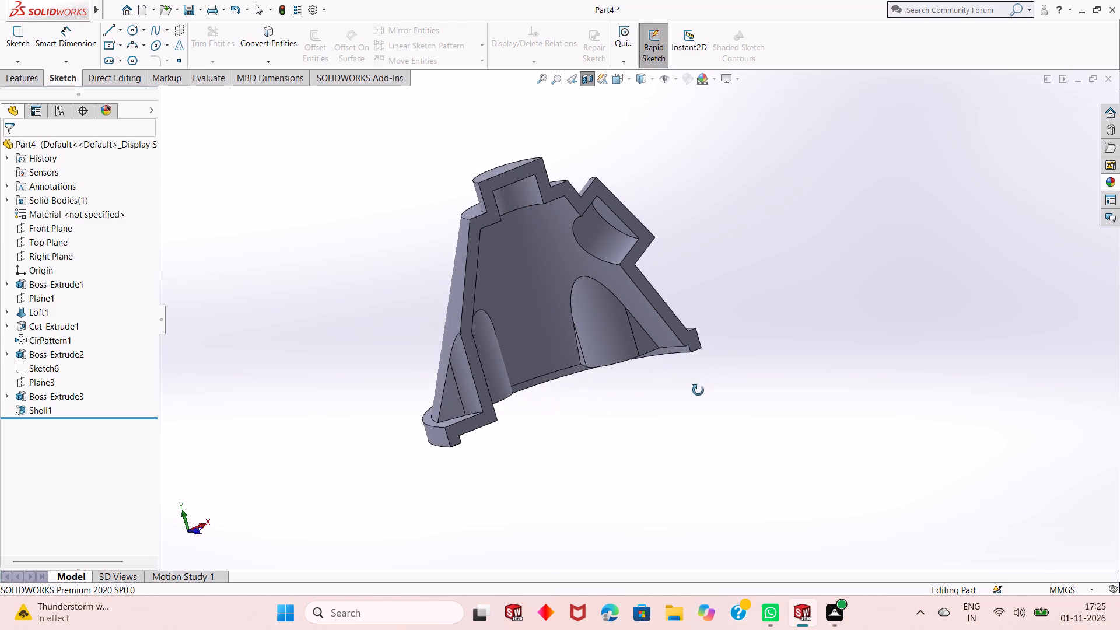
middle_click_drag(698, 390, 699, 394)
scroll(621, 355, "down", 1)
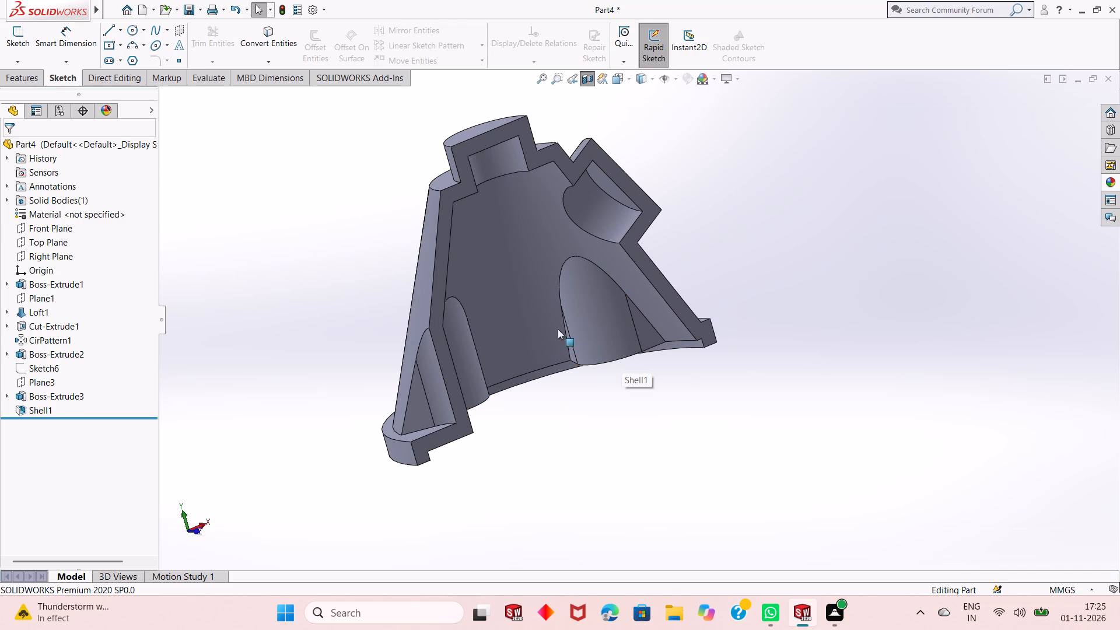
middle_click_drag(547, 337, 562, 358)
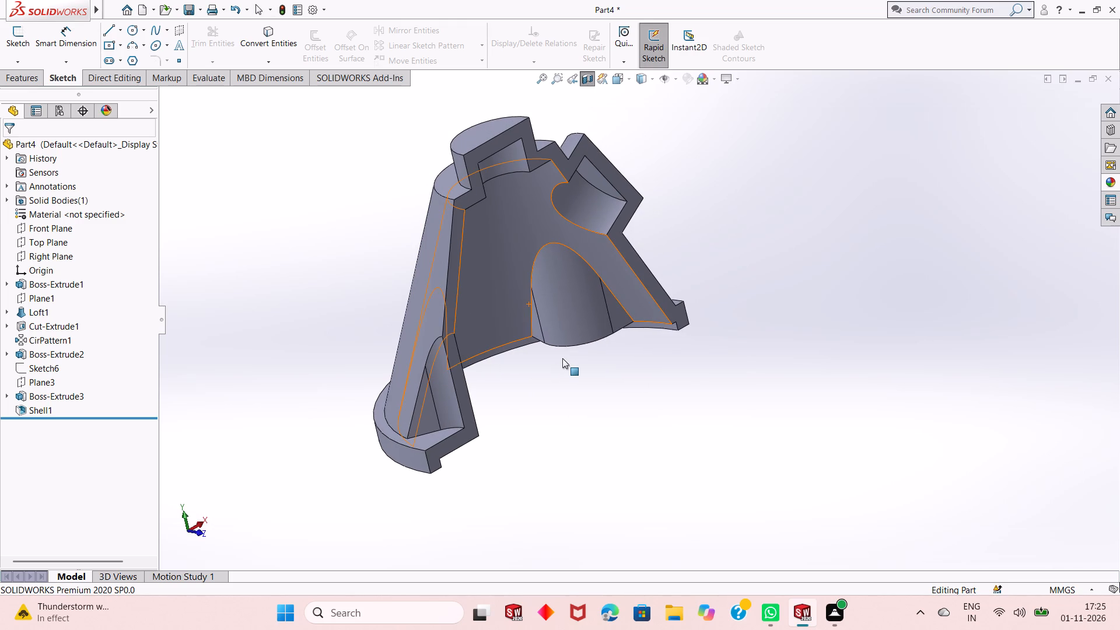
scroll(554, 348, "up", 1)
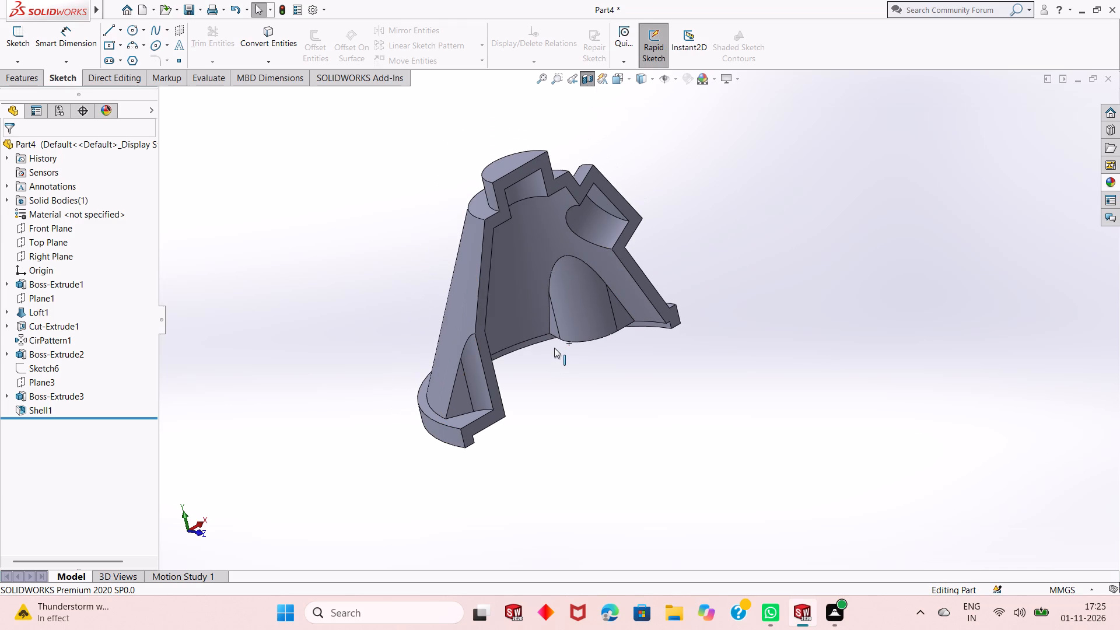
middle_click_drag(559, 366, 575, 329)
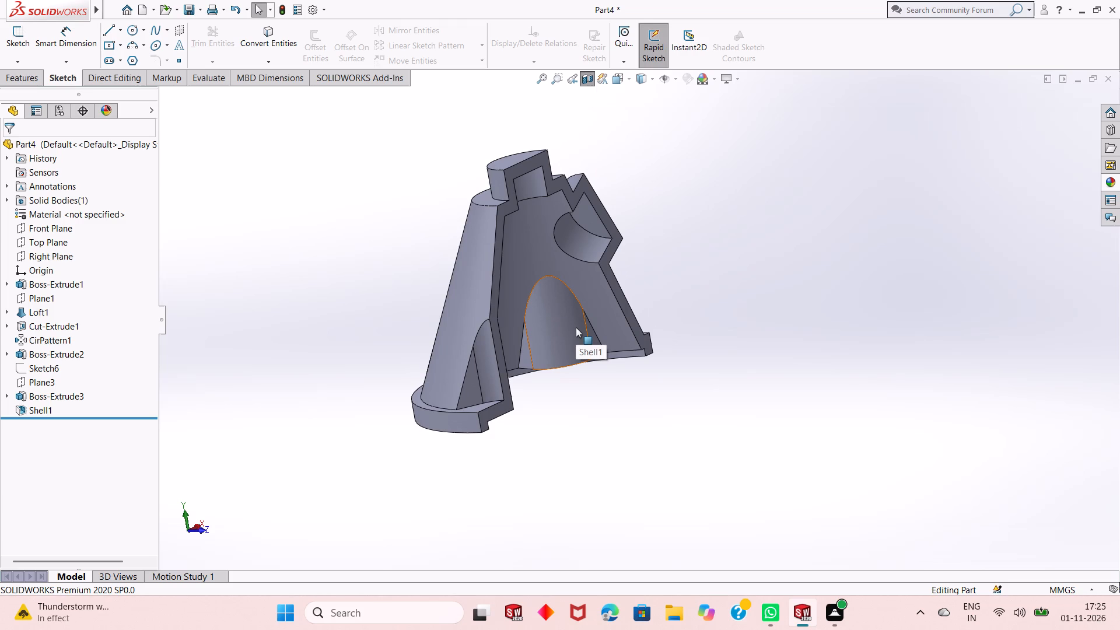
middle_click_drag(580, 350, 581, 362)
middle_click_drag(581, 375, 581, 382)
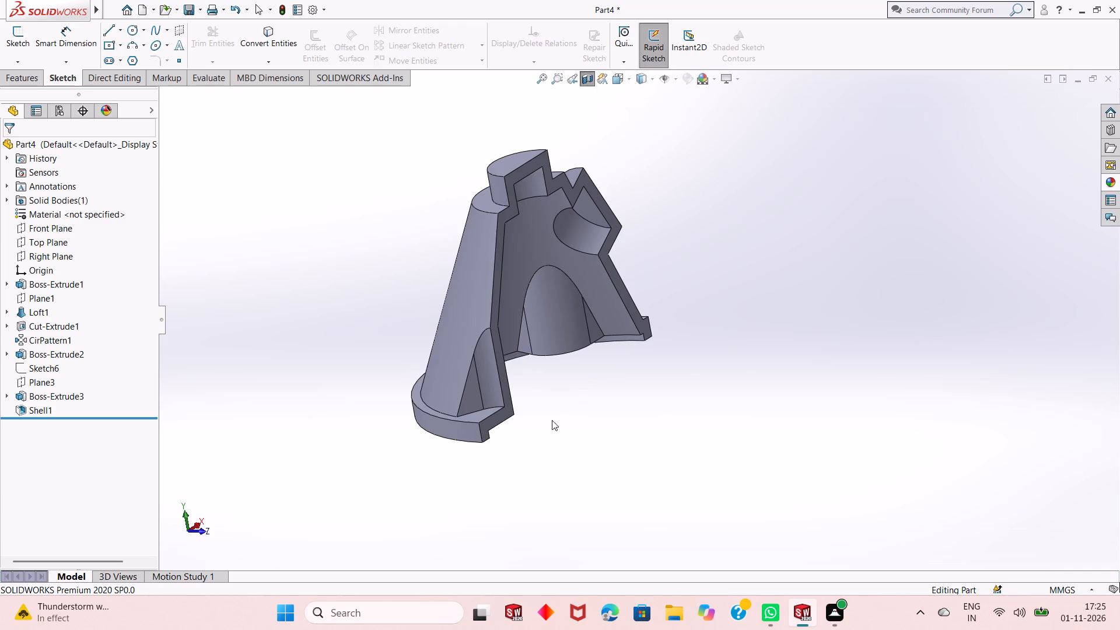
scroll(531, 413, "up", 1)
middle_click_drag(556, 373, 572, 384)
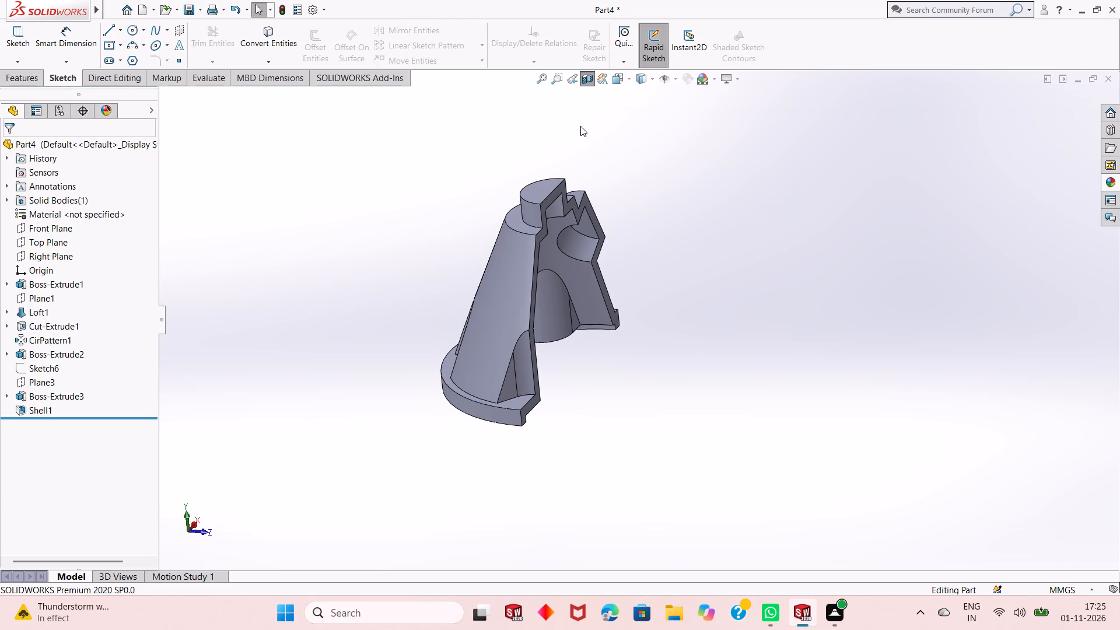
Turn off the section view to show the whole cone.
left_click(589, 84)
scroll(577, 362, "up", 2)
scroll(574, 365, "down", 3)
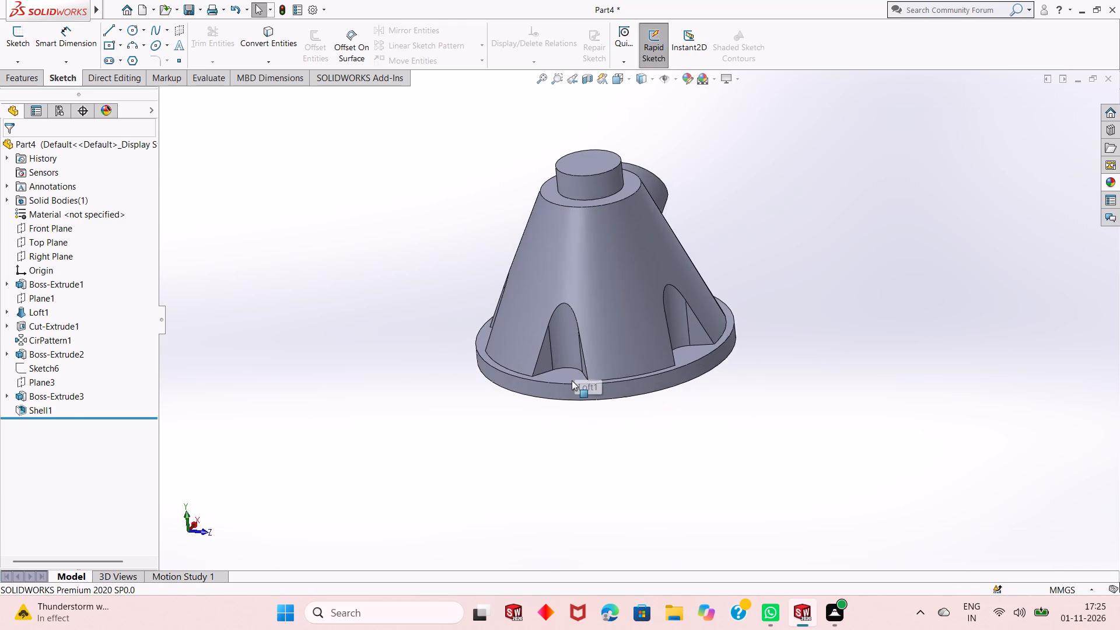
Examine the whole cone's open underside and the inner step of its base rim.
middle_click_drag(558, 418, 537, 203)
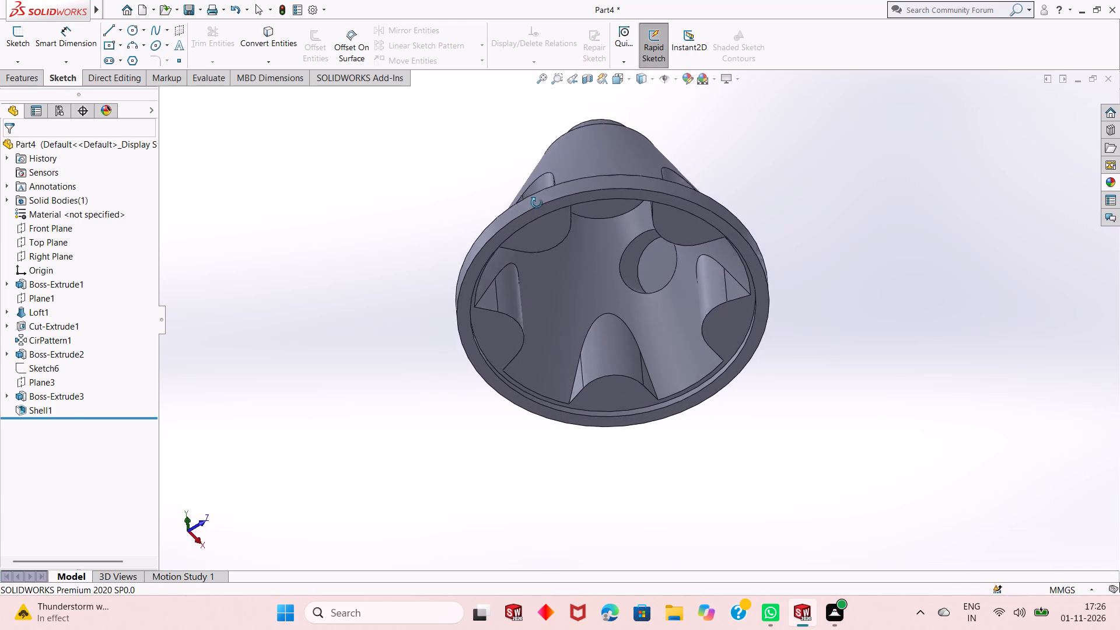
middle_click_drag(537, 203, 531, 319)
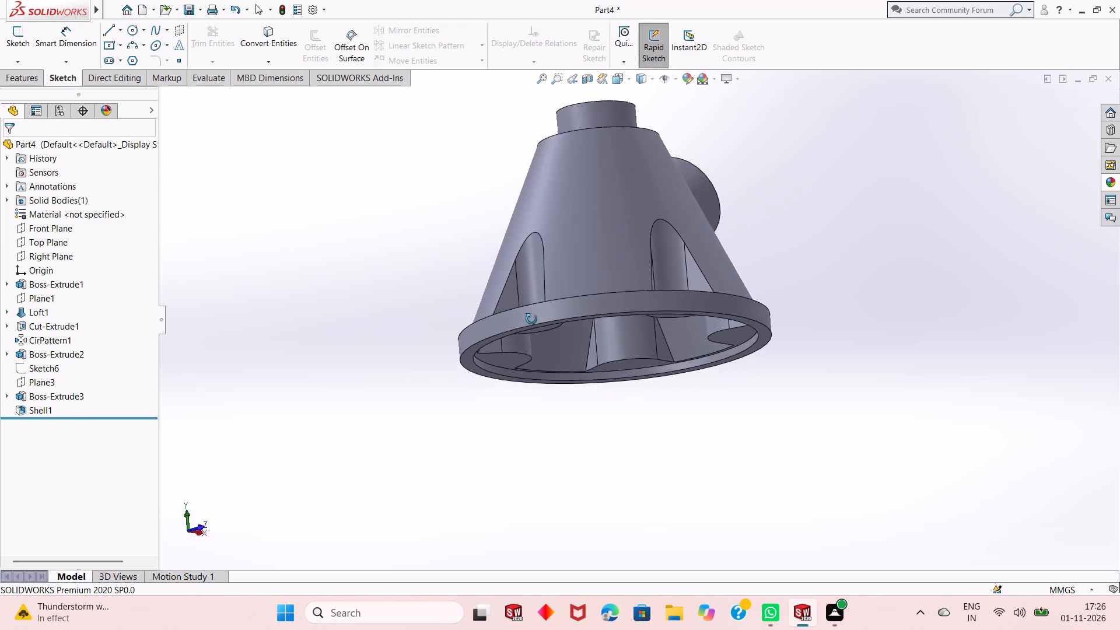
middle_click_drag(531, 319, 450, 394)
middle_click_drag(450, 394, 467, 219)
scroll(600, 233, "down", 3)
scroll(615, 336, "up", 2)
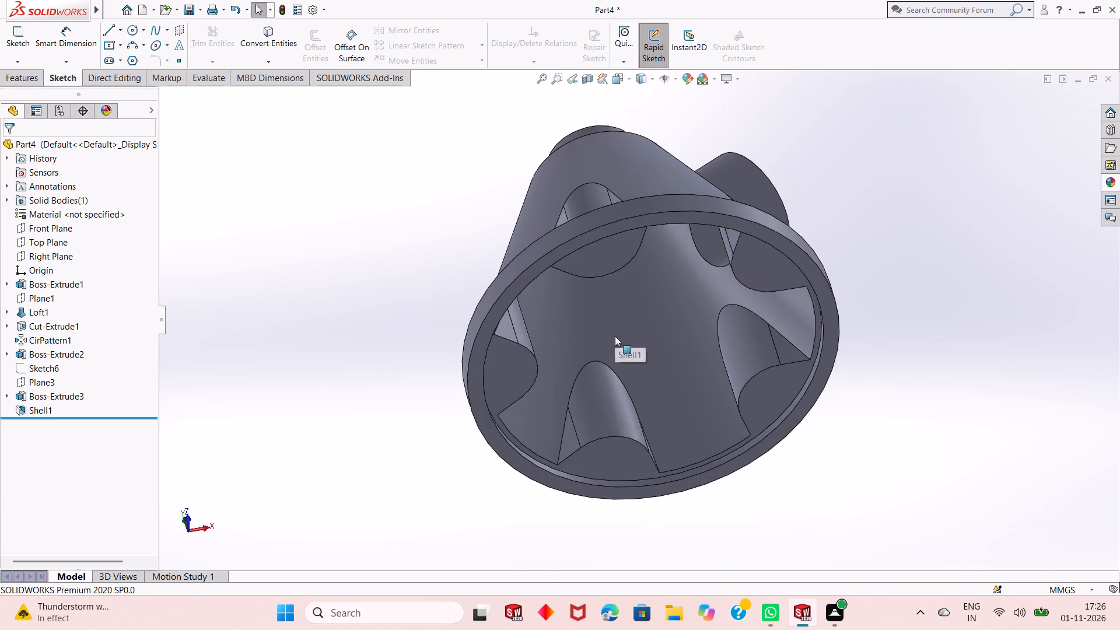
scroll(615, 336, "up", 2)
middle_click_drag(631, 279, 620, 323)
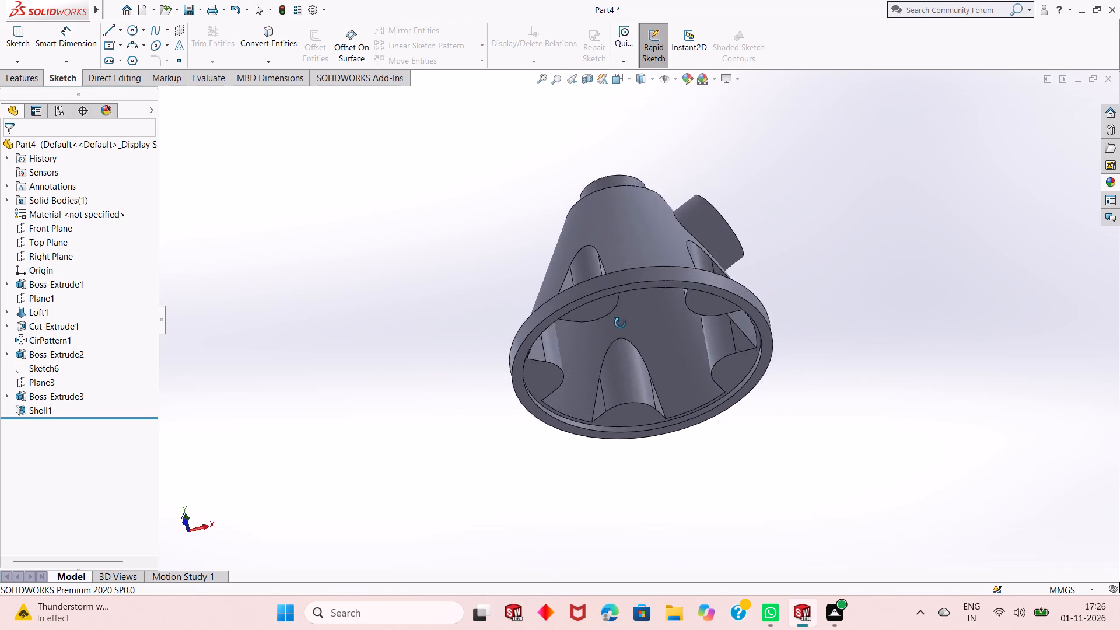
middle_click_drag(620, 323, 608, 341)
scroll(596, 428, "down", 3)
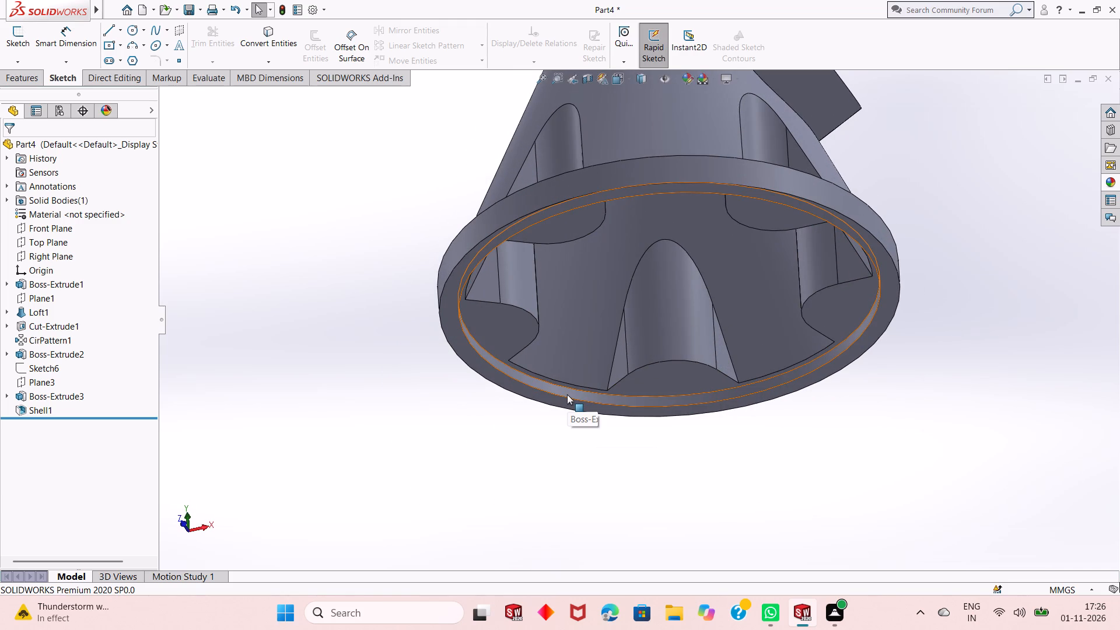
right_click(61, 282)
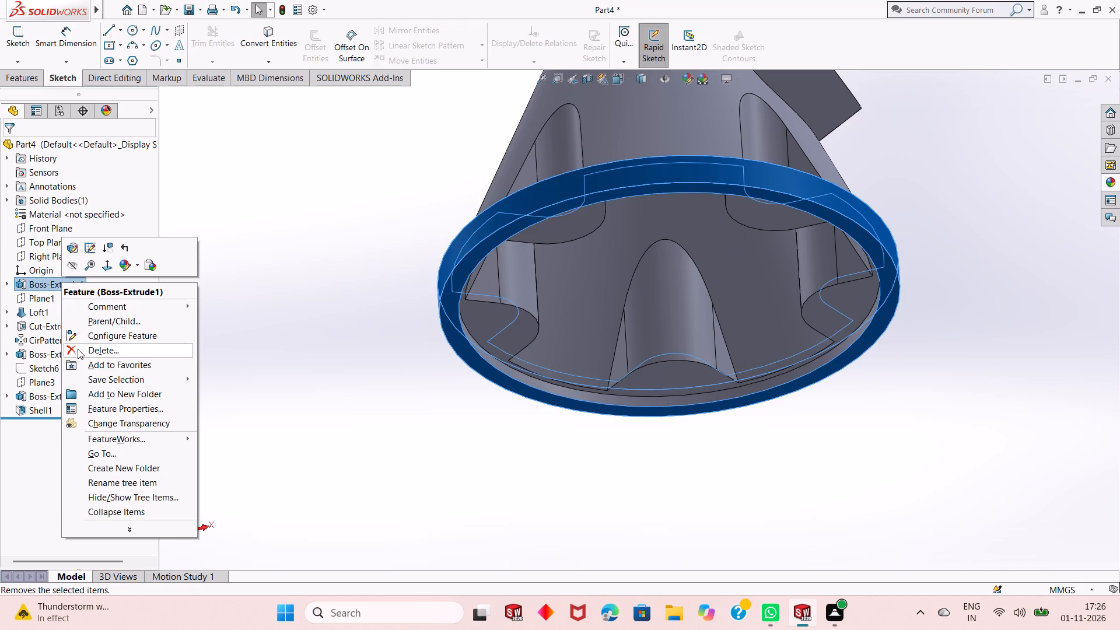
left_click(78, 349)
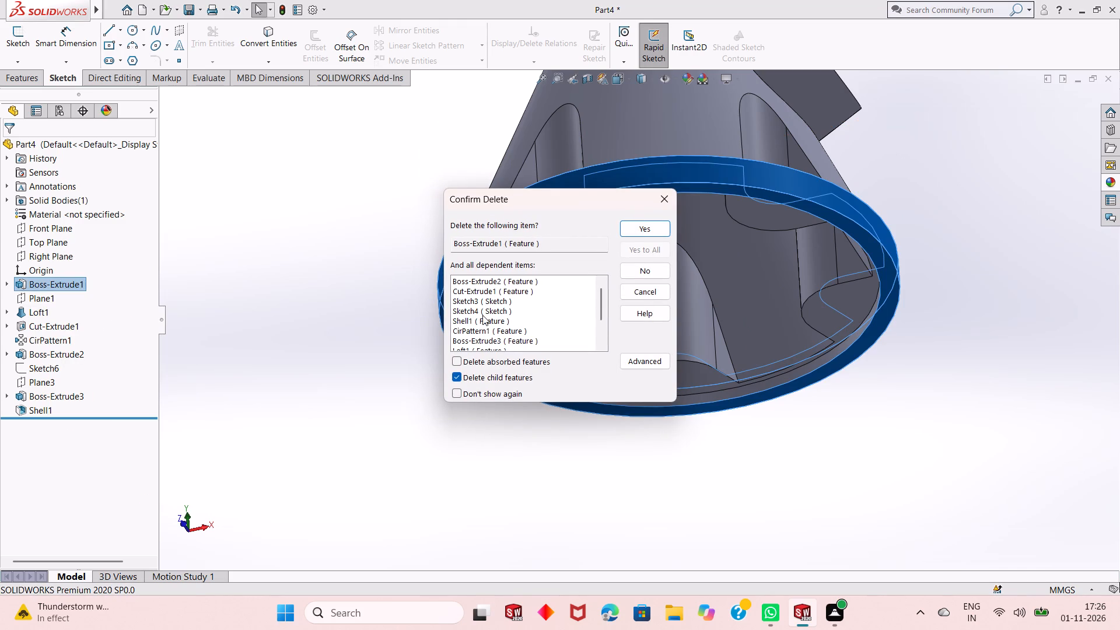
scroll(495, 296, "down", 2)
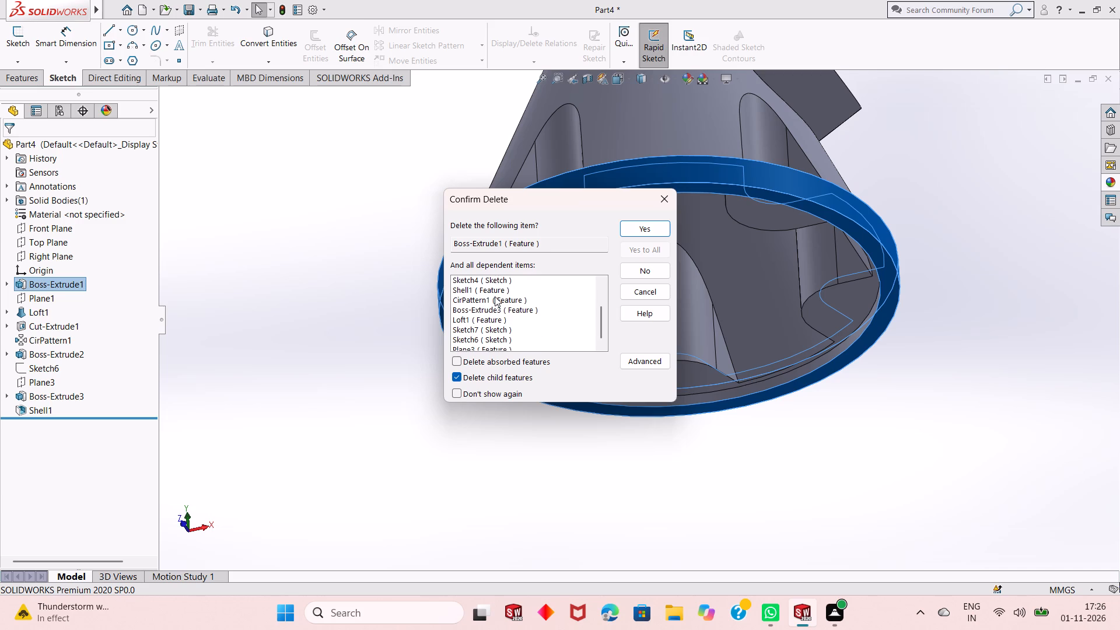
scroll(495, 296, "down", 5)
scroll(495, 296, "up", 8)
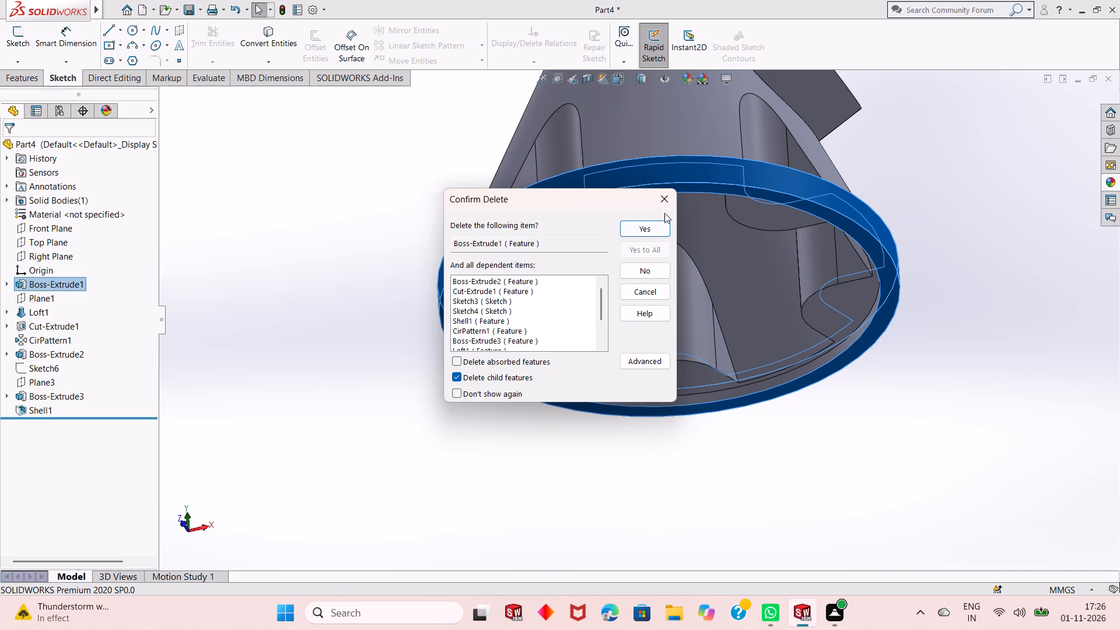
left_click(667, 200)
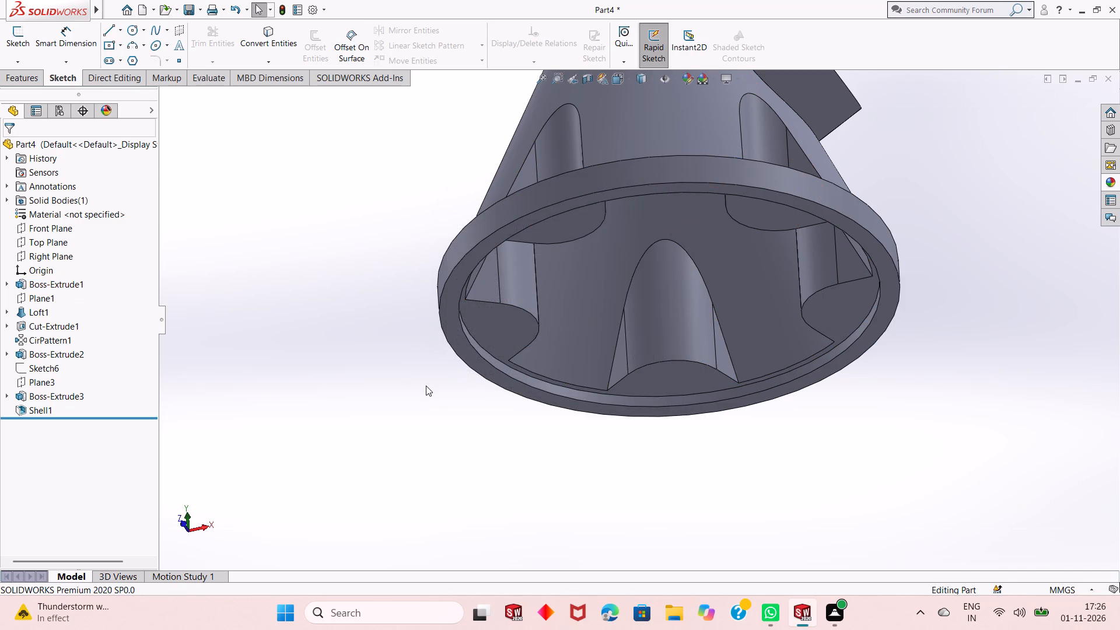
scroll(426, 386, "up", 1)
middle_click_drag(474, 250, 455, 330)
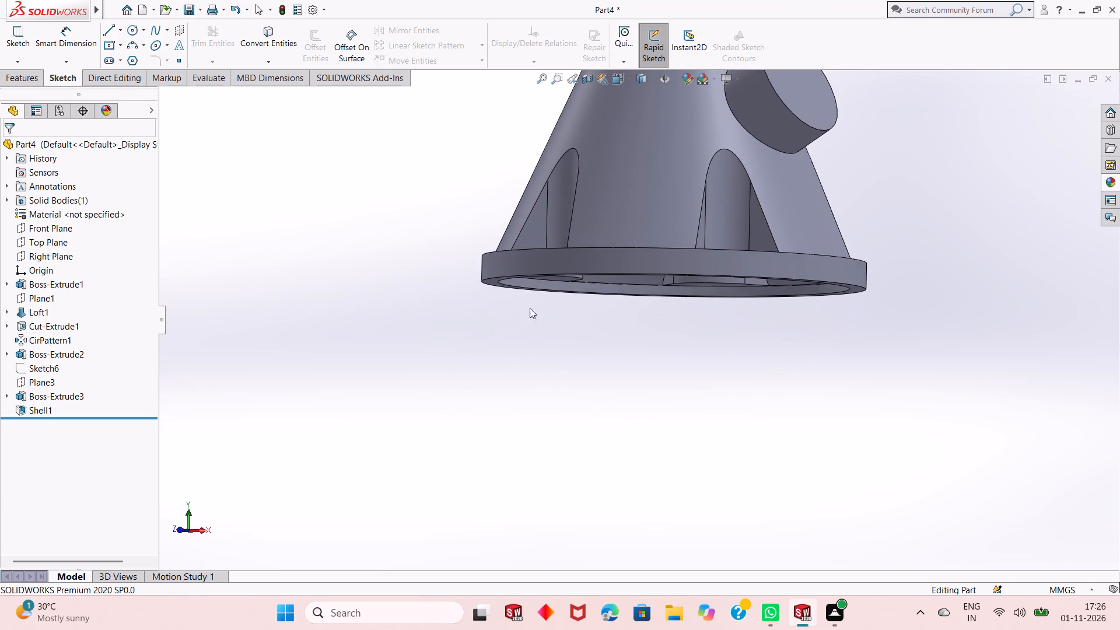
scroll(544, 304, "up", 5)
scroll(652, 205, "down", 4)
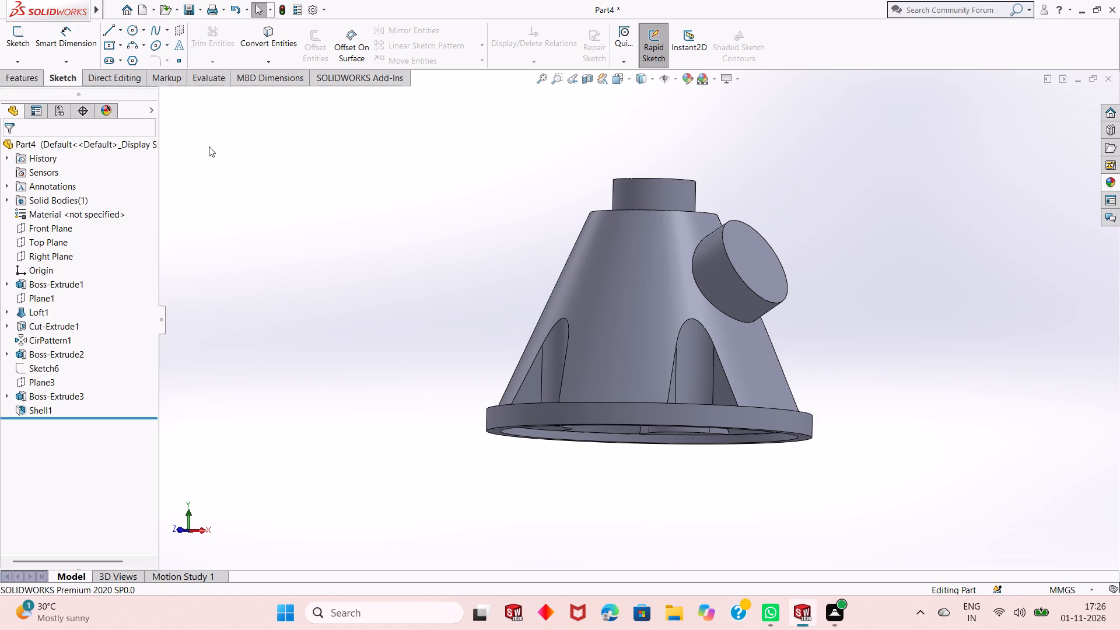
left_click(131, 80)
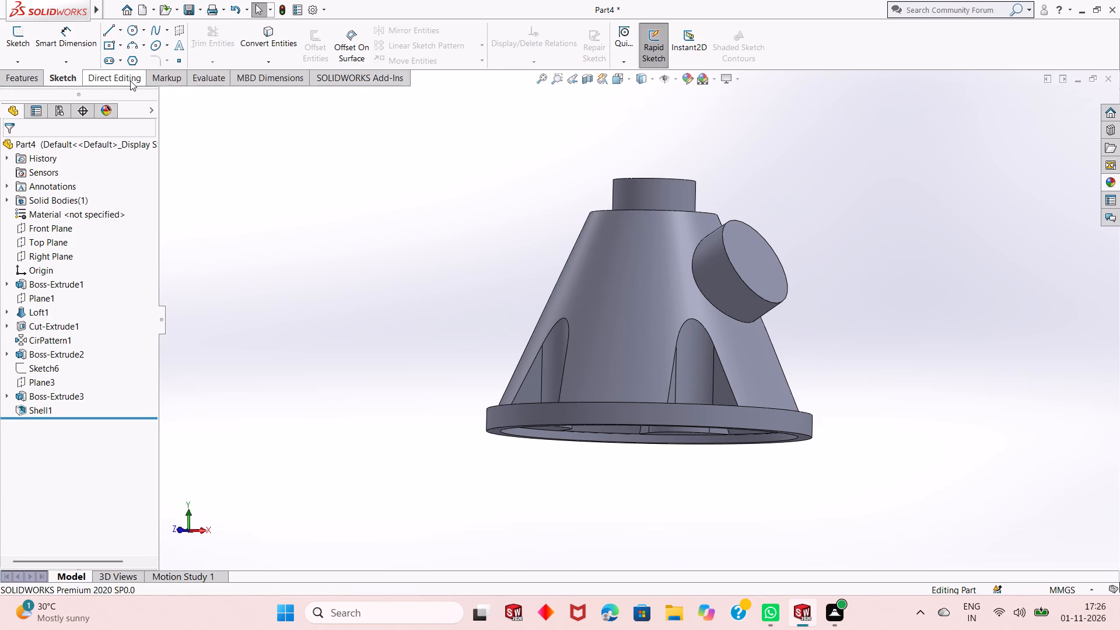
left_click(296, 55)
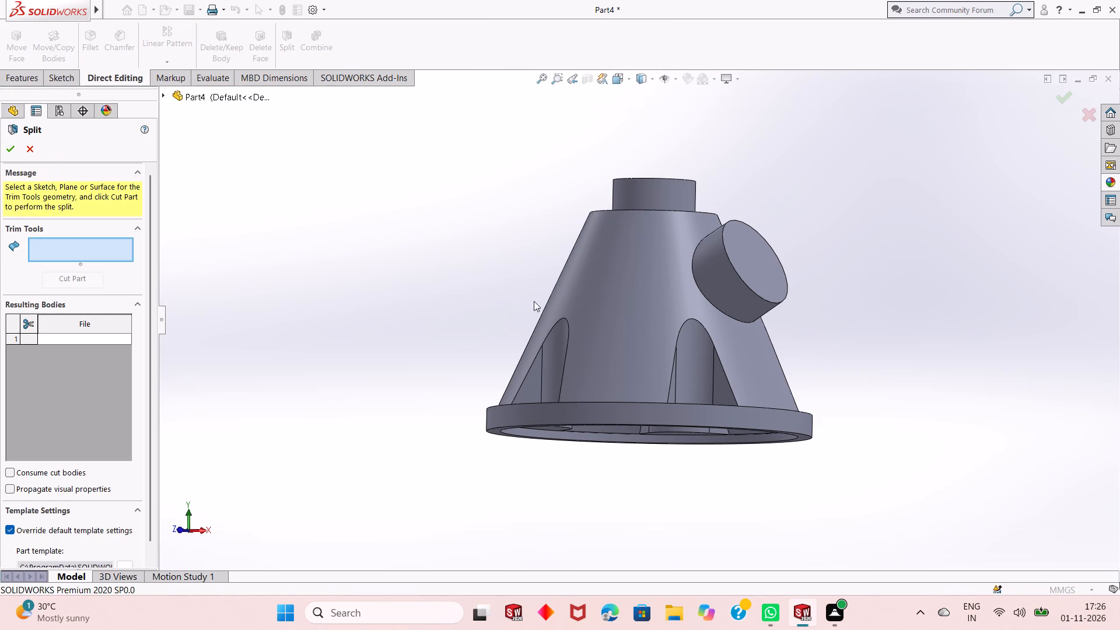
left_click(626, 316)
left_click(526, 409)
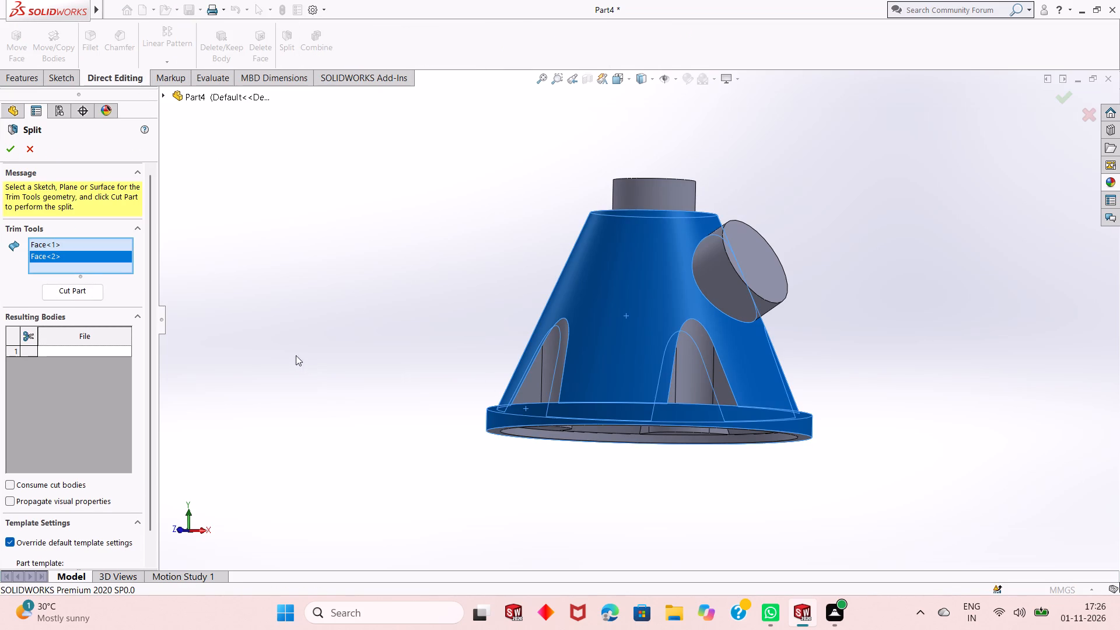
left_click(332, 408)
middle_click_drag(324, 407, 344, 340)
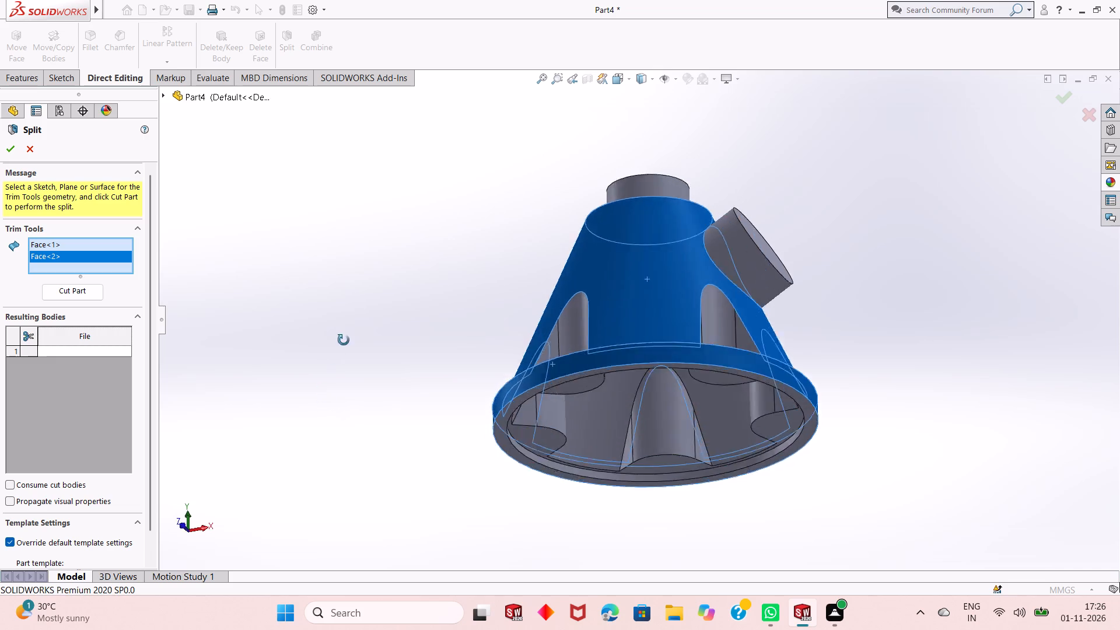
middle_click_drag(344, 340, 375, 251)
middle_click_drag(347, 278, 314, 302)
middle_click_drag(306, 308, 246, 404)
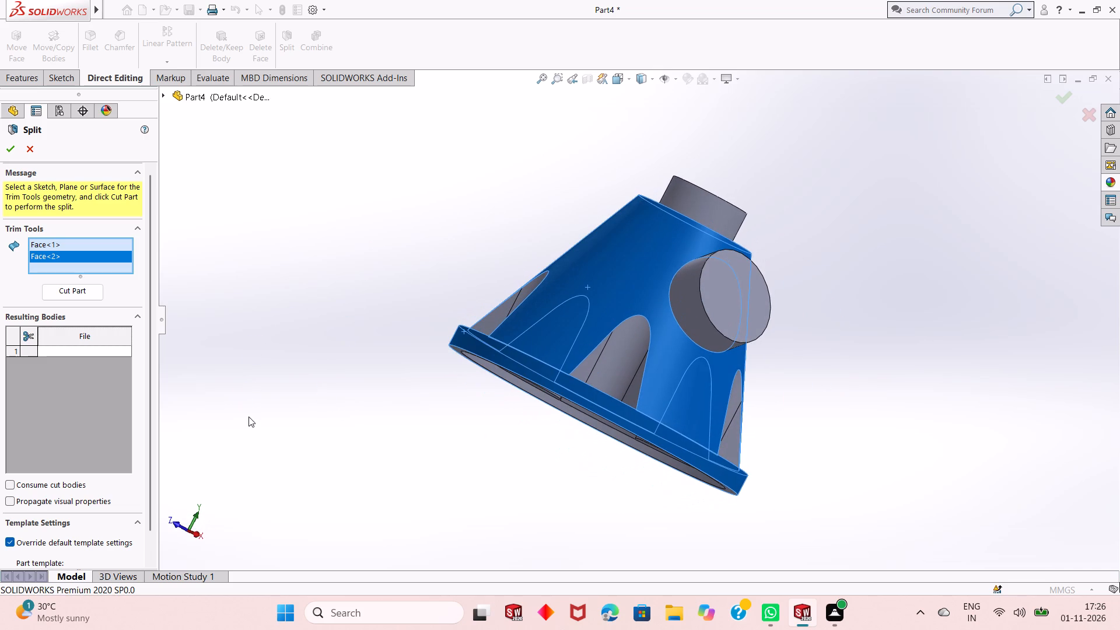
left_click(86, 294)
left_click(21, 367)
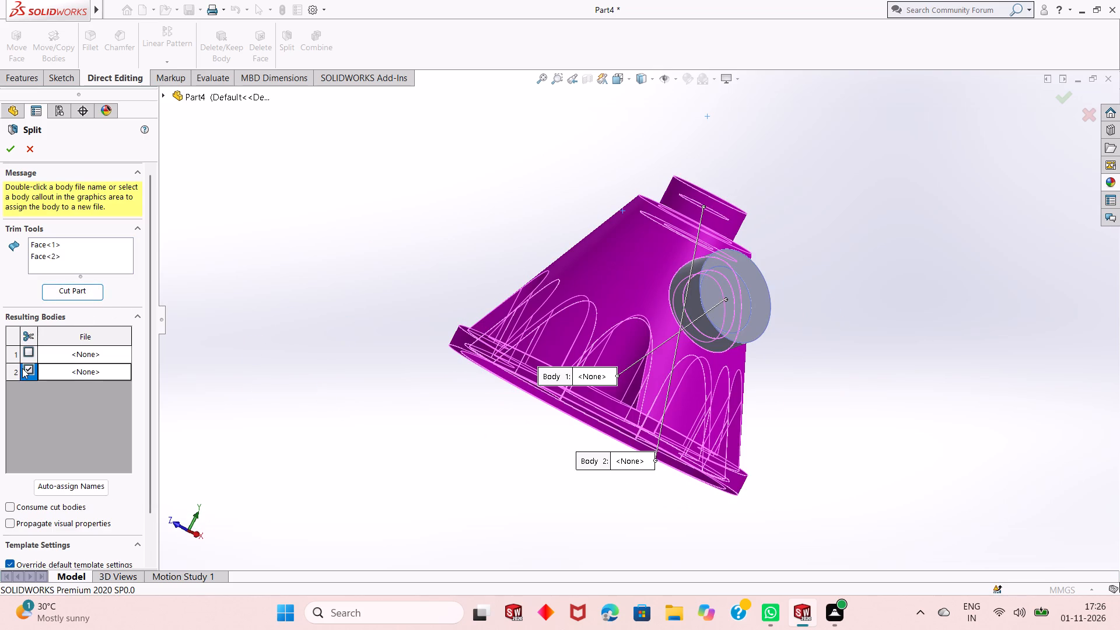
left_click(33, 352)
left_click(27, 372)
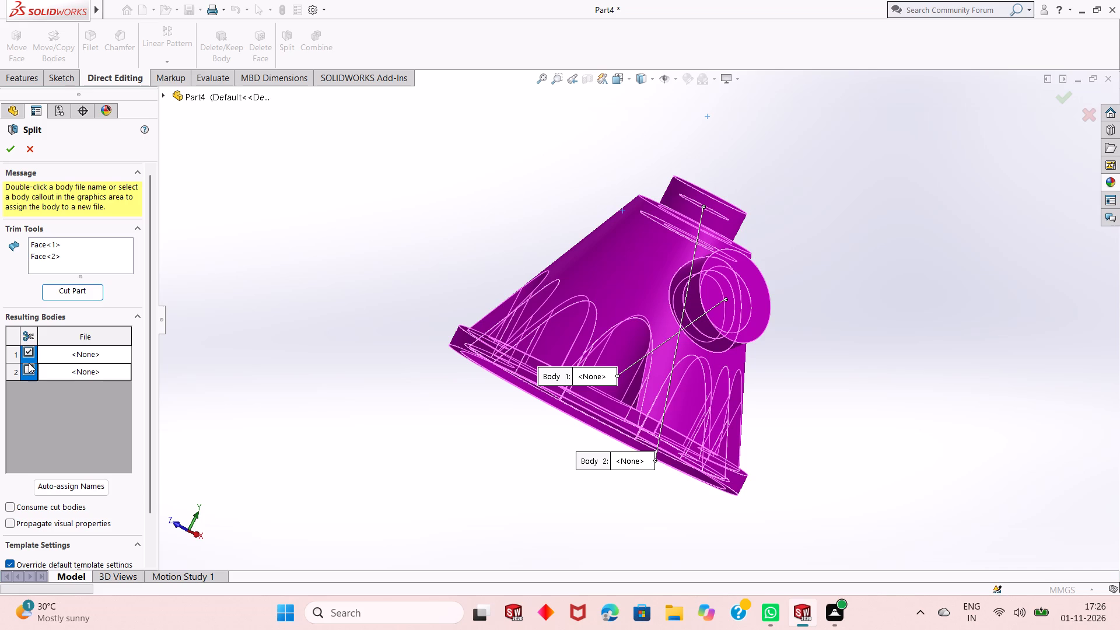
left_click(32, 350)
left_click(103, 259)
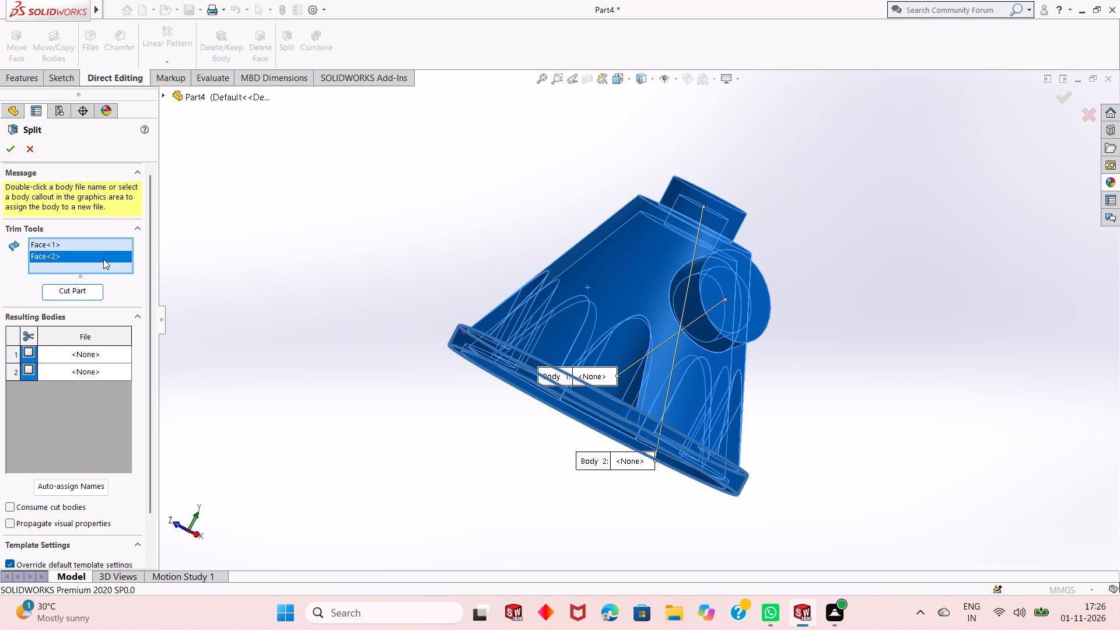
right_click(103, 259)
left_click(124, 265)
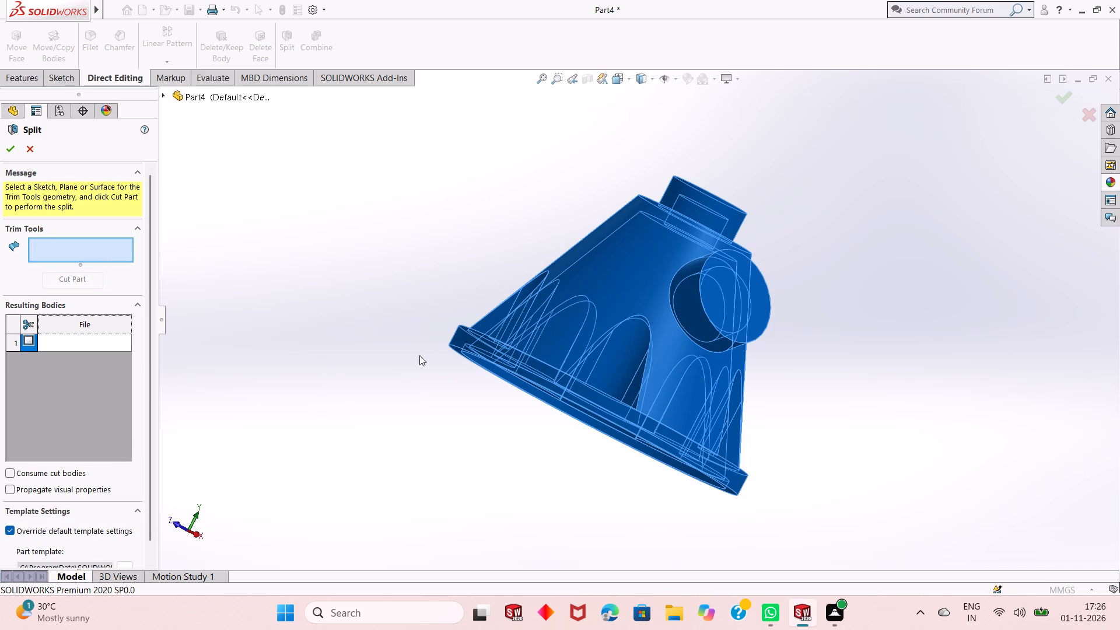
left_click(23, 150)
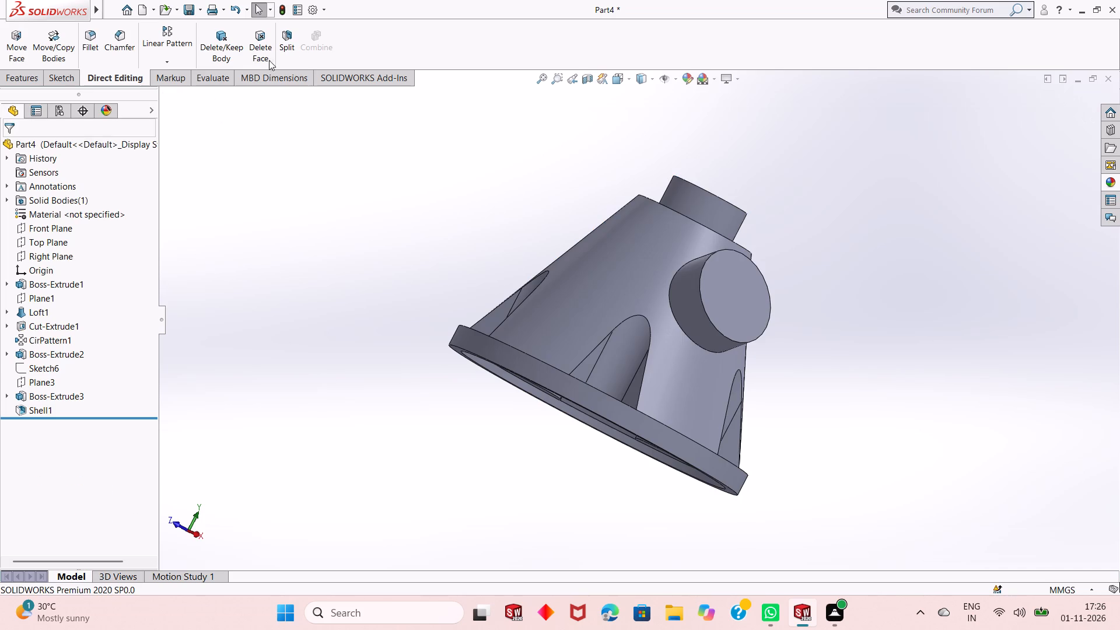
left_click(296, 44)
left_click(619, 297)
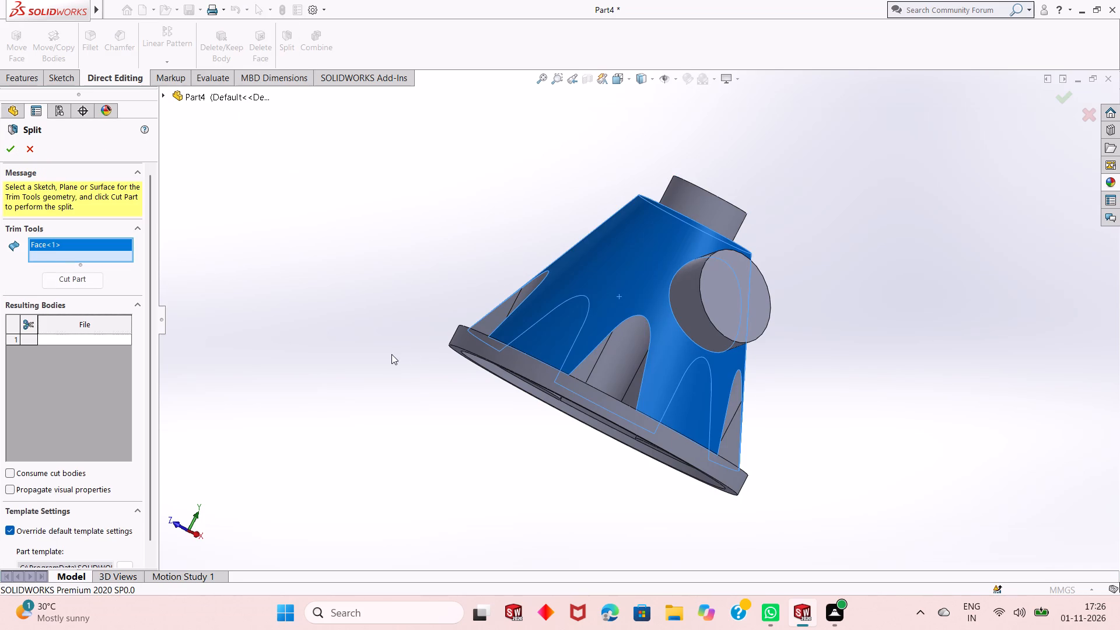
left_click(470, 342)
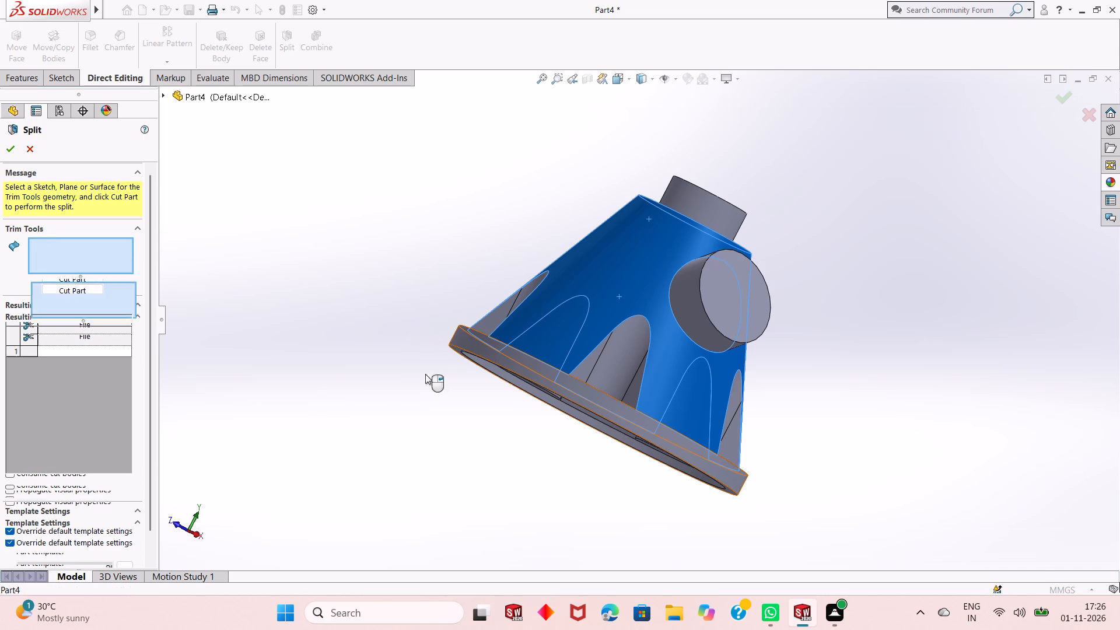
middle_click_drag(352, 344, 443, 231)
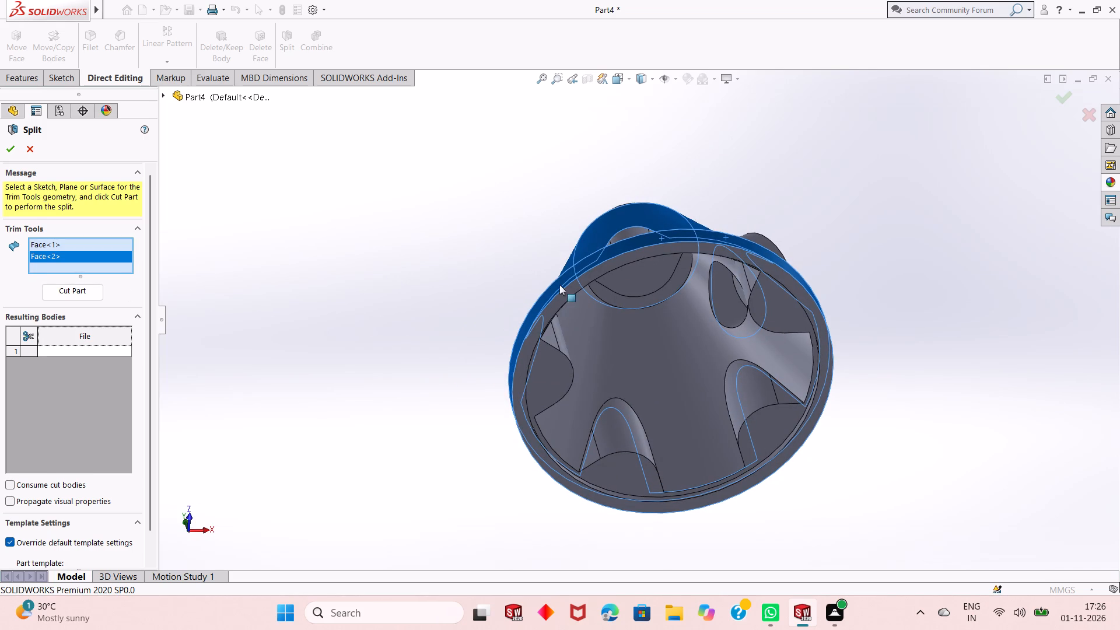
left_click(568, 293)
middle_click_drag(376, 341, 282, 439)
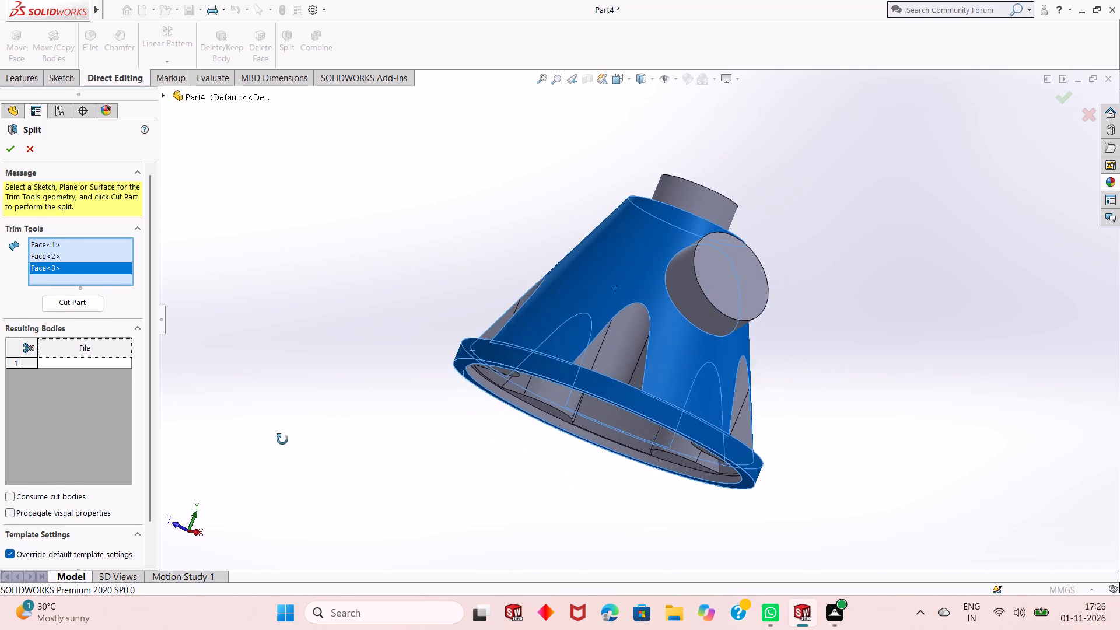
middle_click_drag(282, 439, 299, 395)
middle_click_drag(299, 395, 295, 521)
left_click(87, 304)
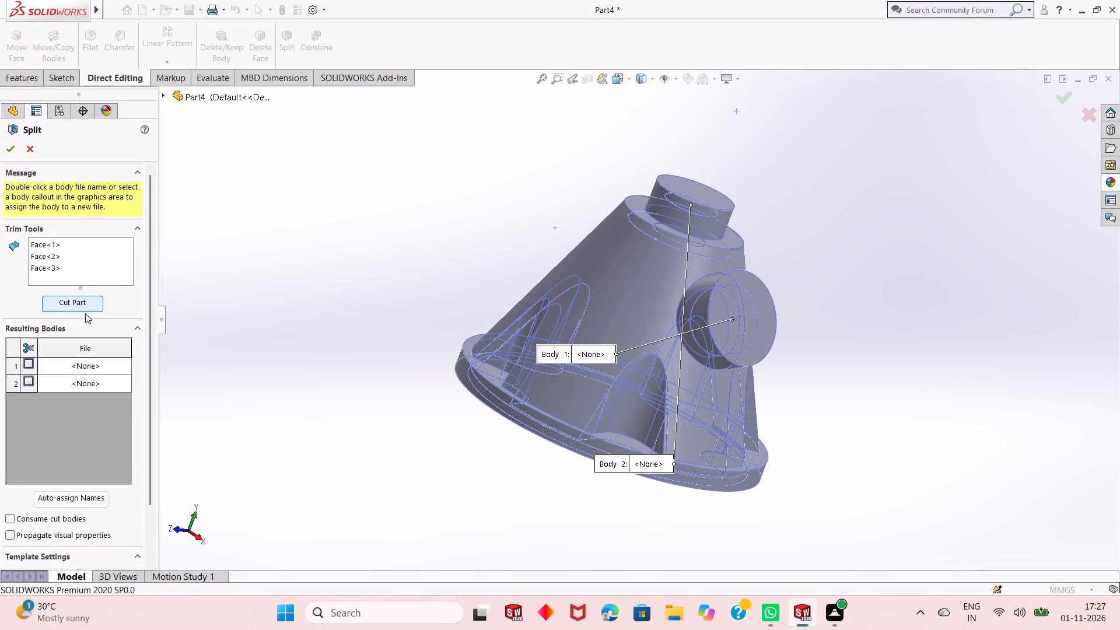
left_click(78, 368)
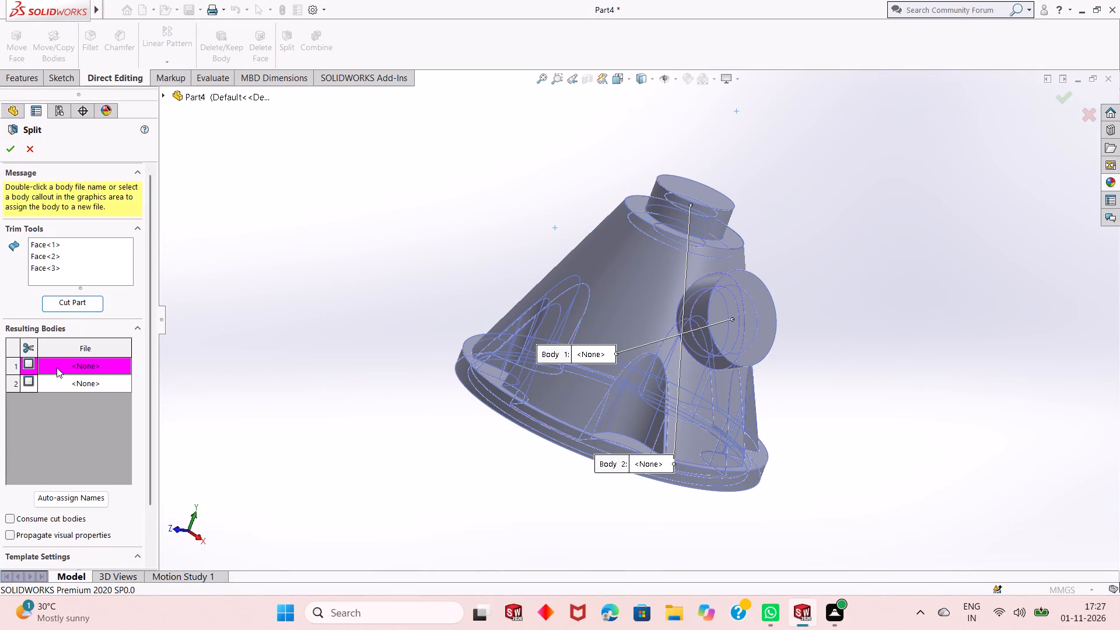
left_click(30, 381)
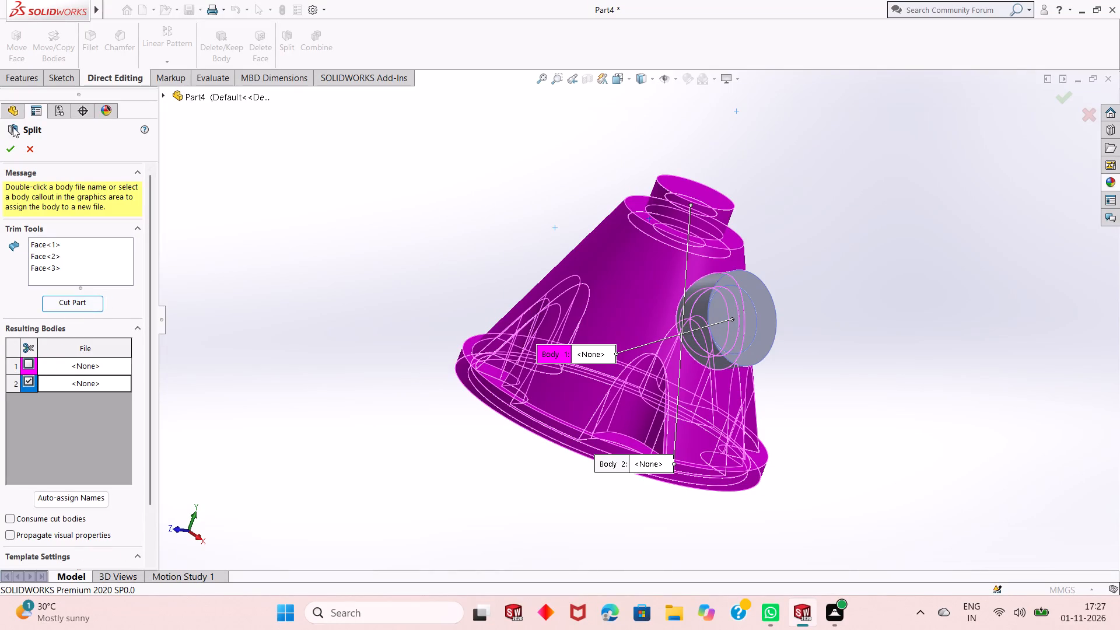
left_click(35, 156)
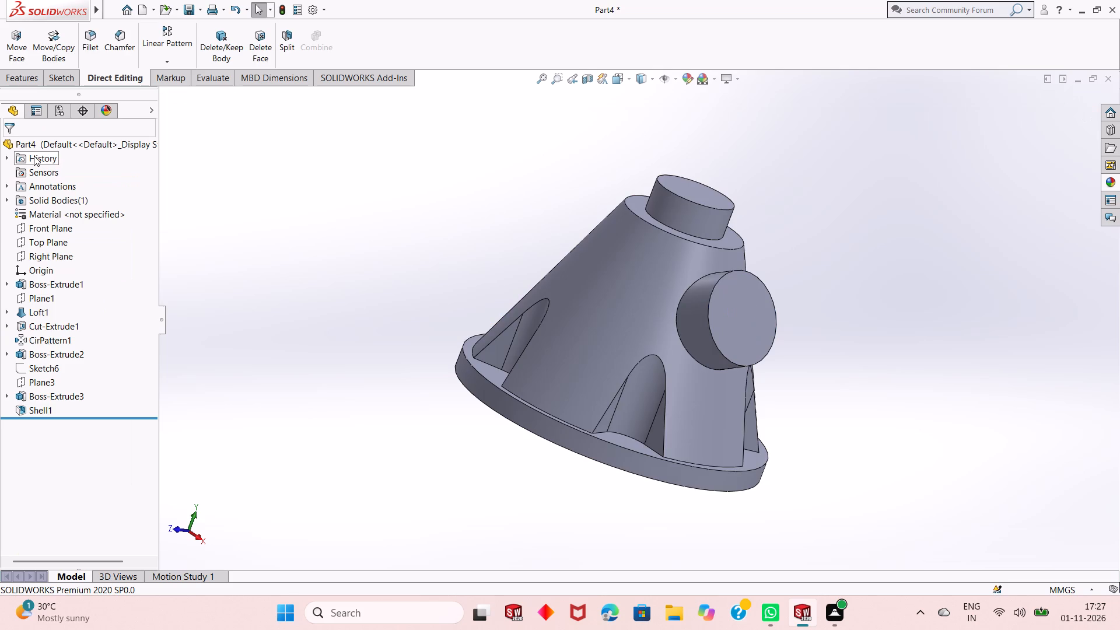
Split the part with the cone's outer face and the base rim's upper face, marking only body 2, the rim, as a separate body.
scroll(409, 363, "up", 2)
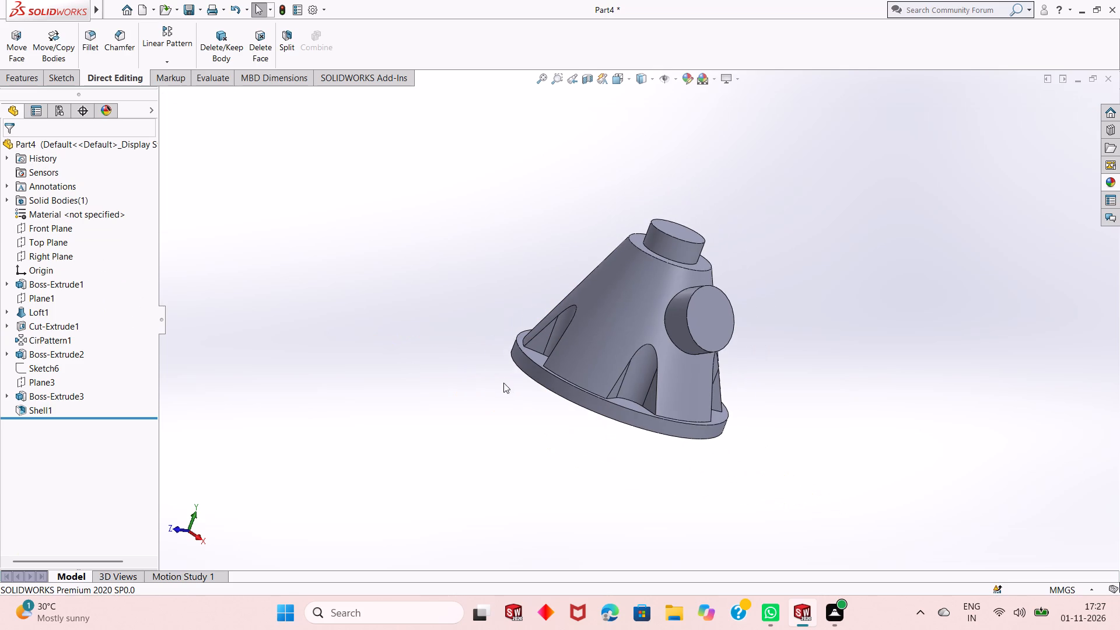
scroll(722, 310, "down", 2)
middle_click_drag(562, 425, 561, 401)
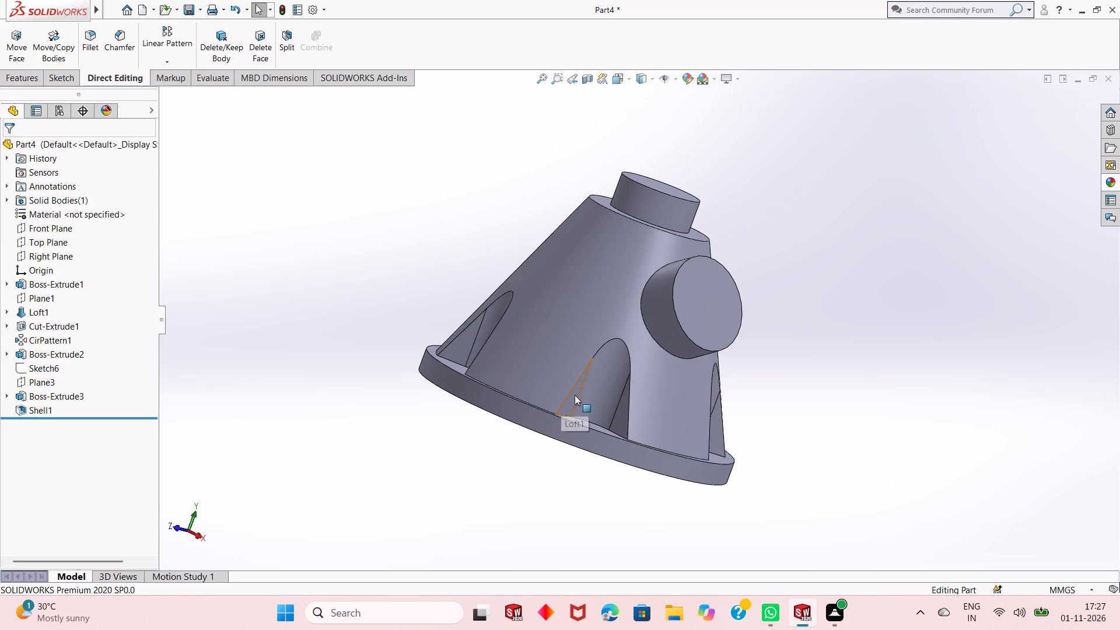
left_click(282, 43)
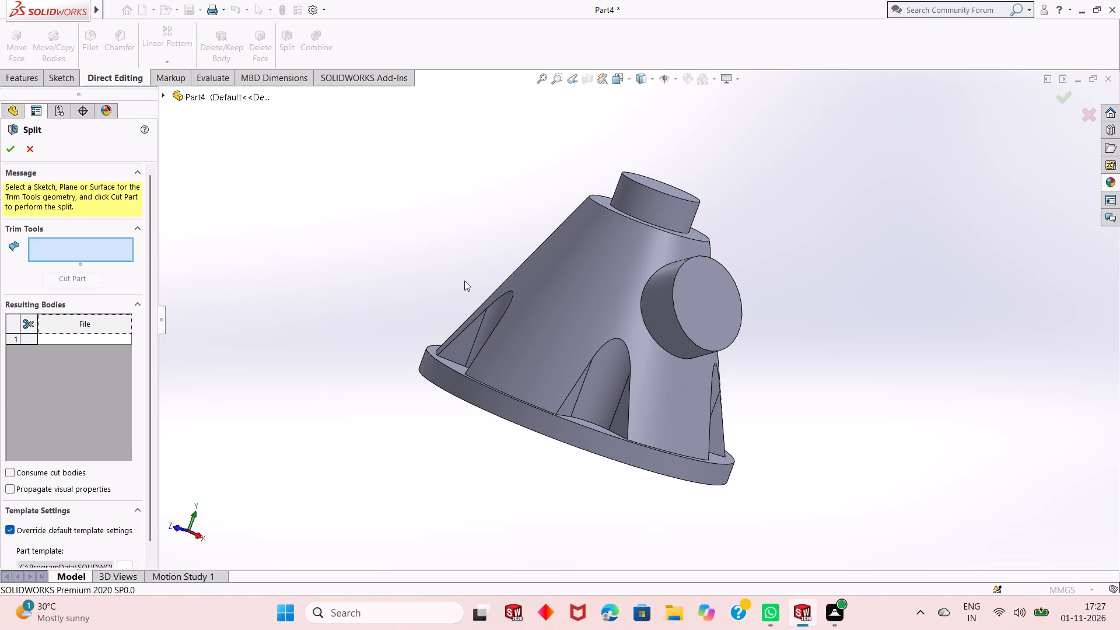
middle_click_drag(531, 297, 534, 332)
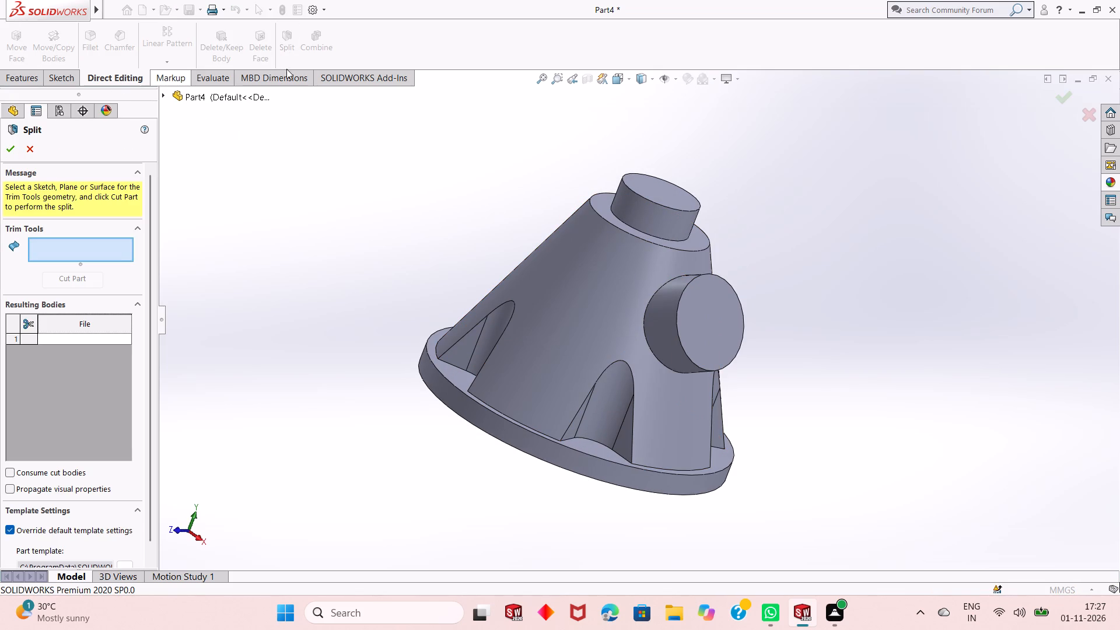
left_click(555, 299)
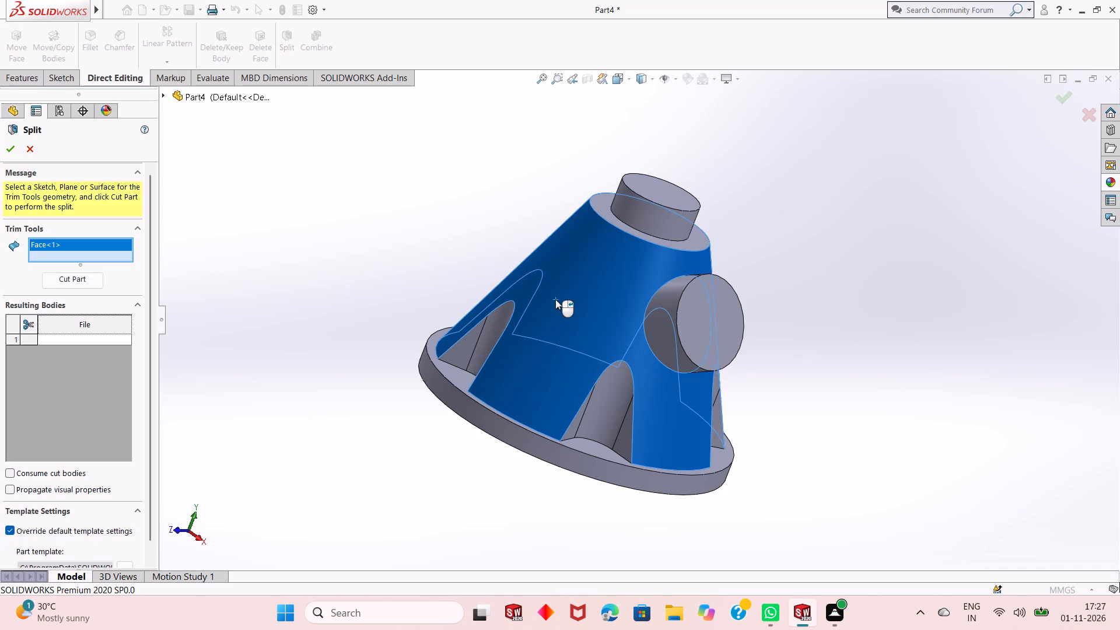
left_click(452, 375)
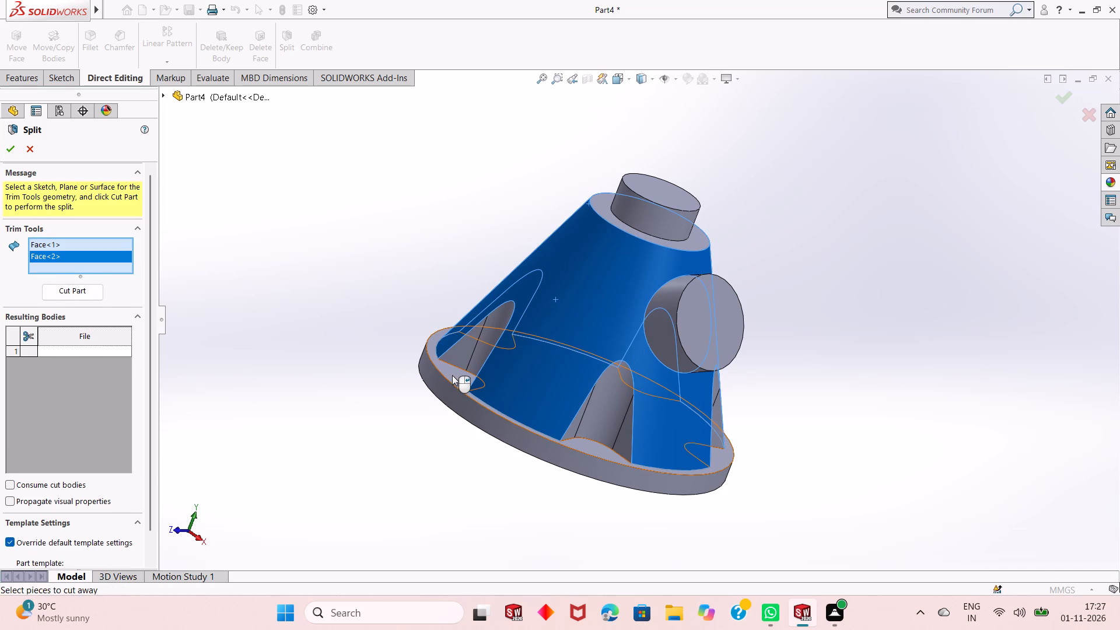
left_click(90, 292)
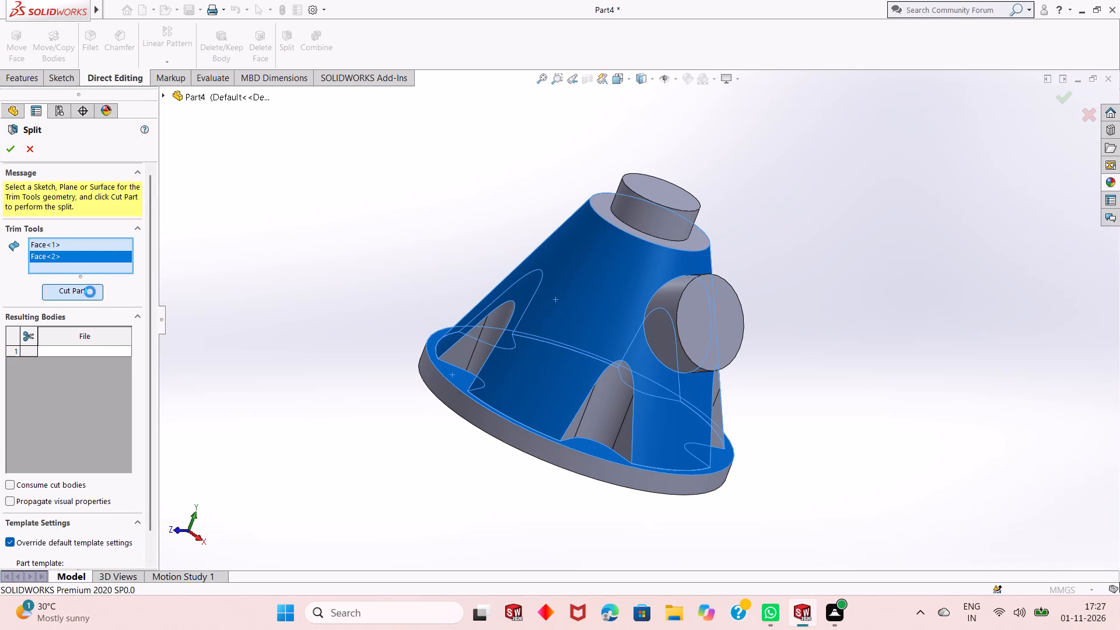
left_click(63, 368)
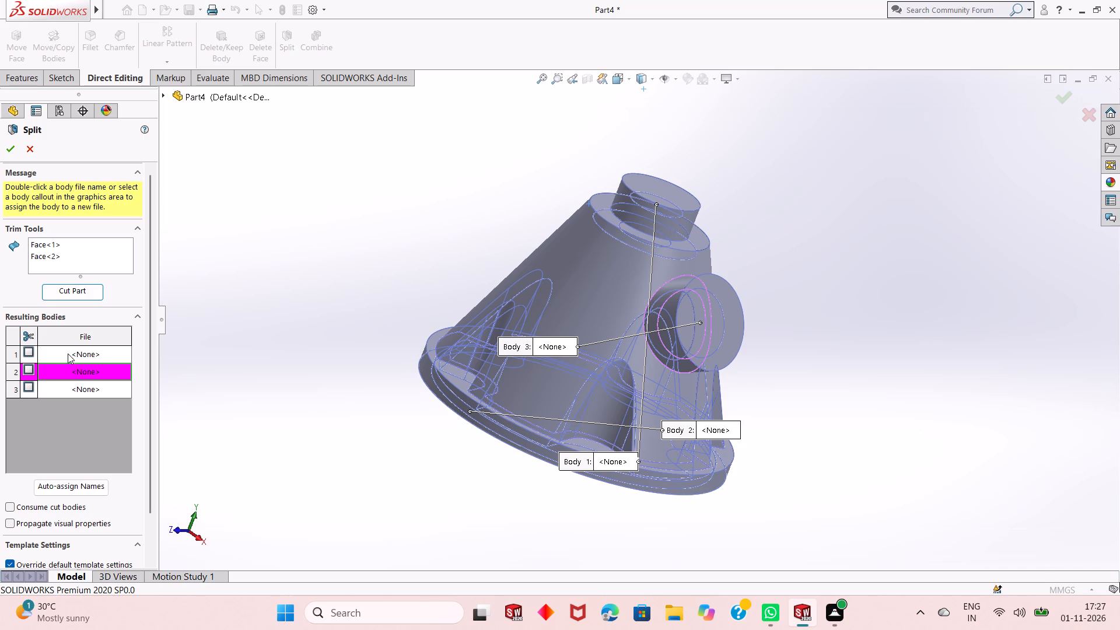
left_click(26, 367)
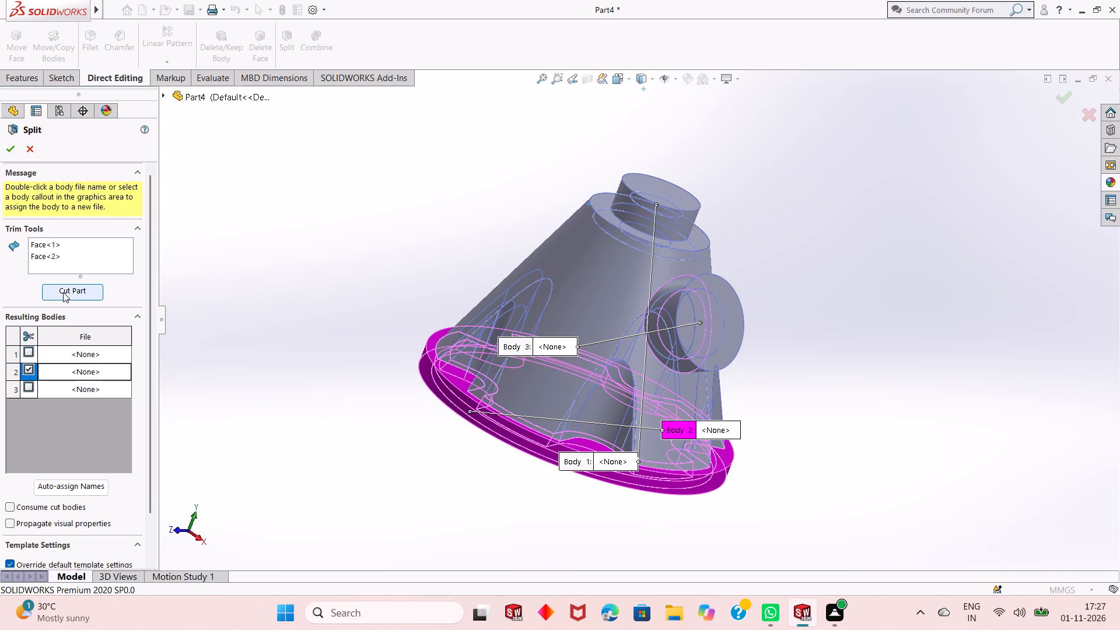
left_click(12, 150)
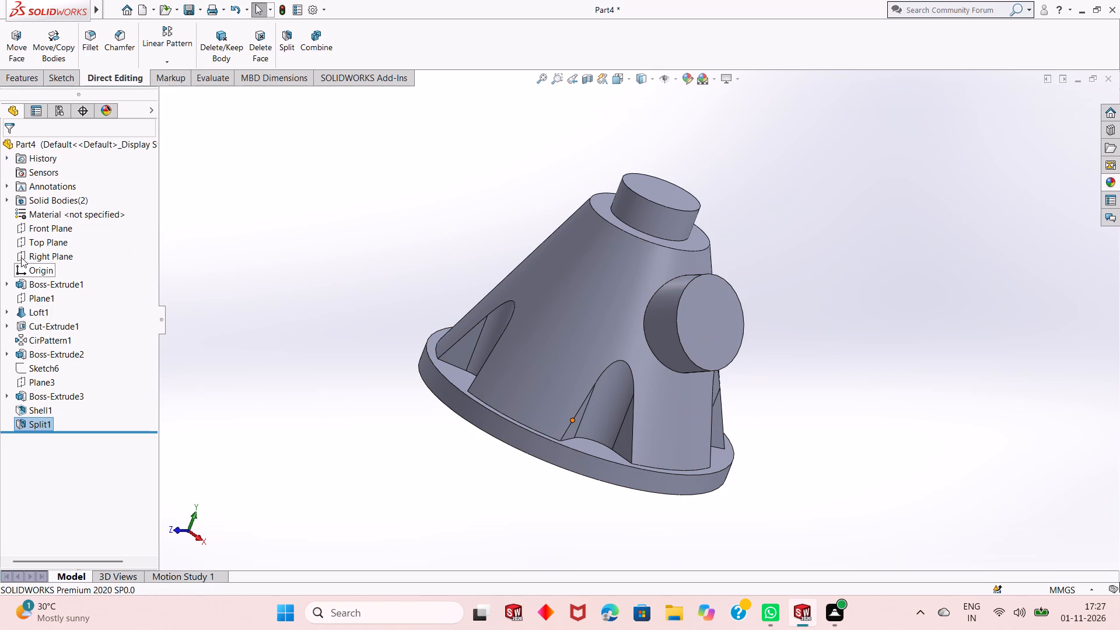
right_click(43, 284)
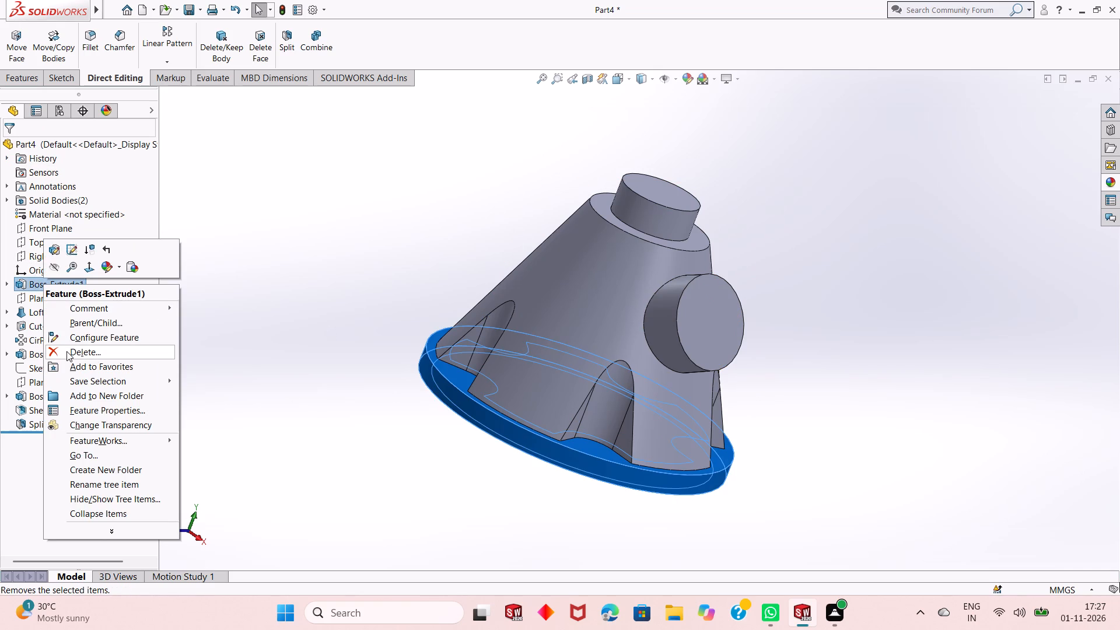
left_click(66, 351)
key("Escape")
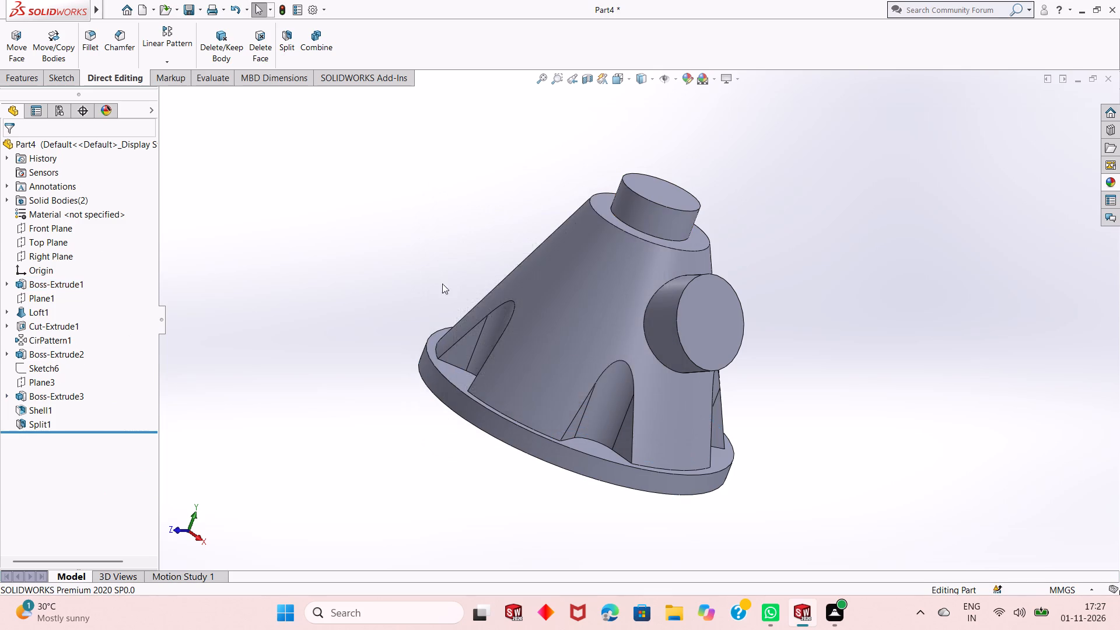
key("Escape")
Delete the split-off base rim body, keeping only the cone body.
left_click(5, 201)
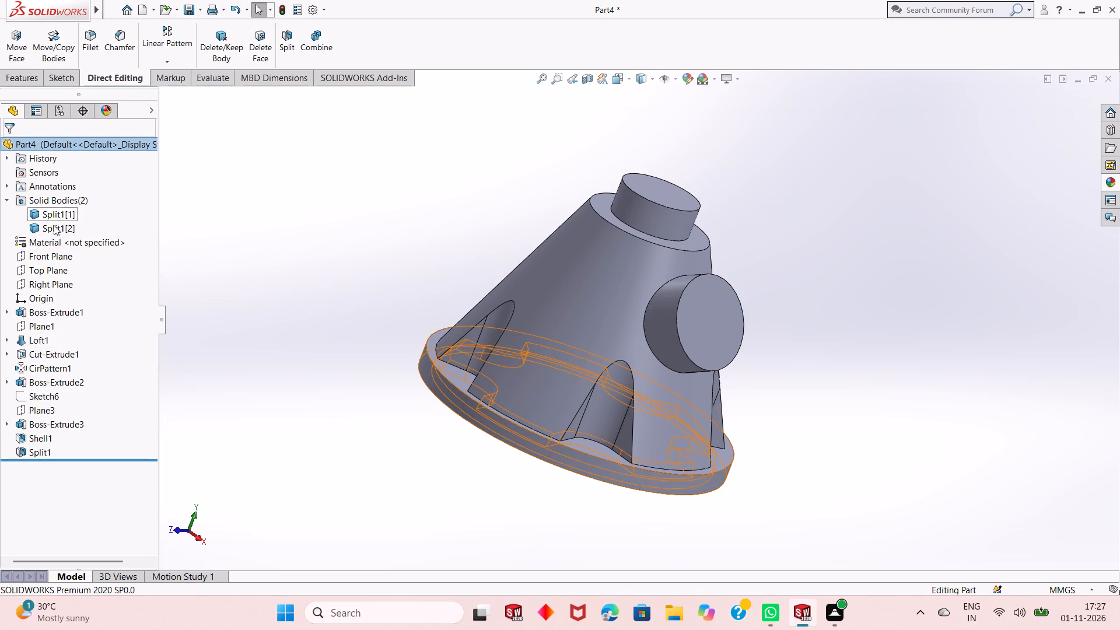
right_click(60, 215)
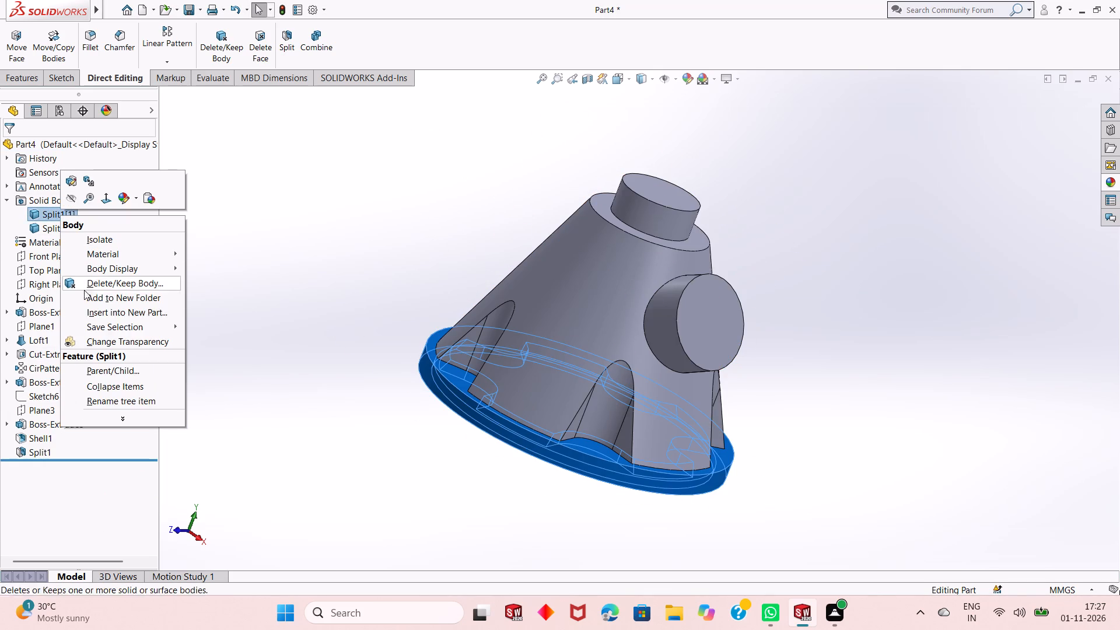
left_click(117, 287)
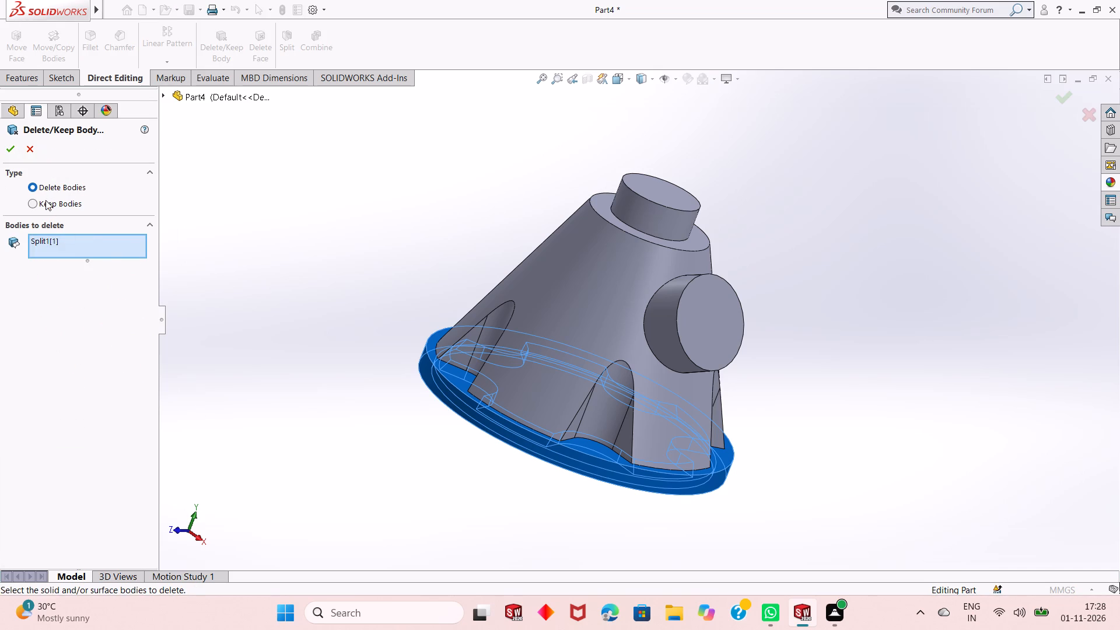
left_click(9, 152)
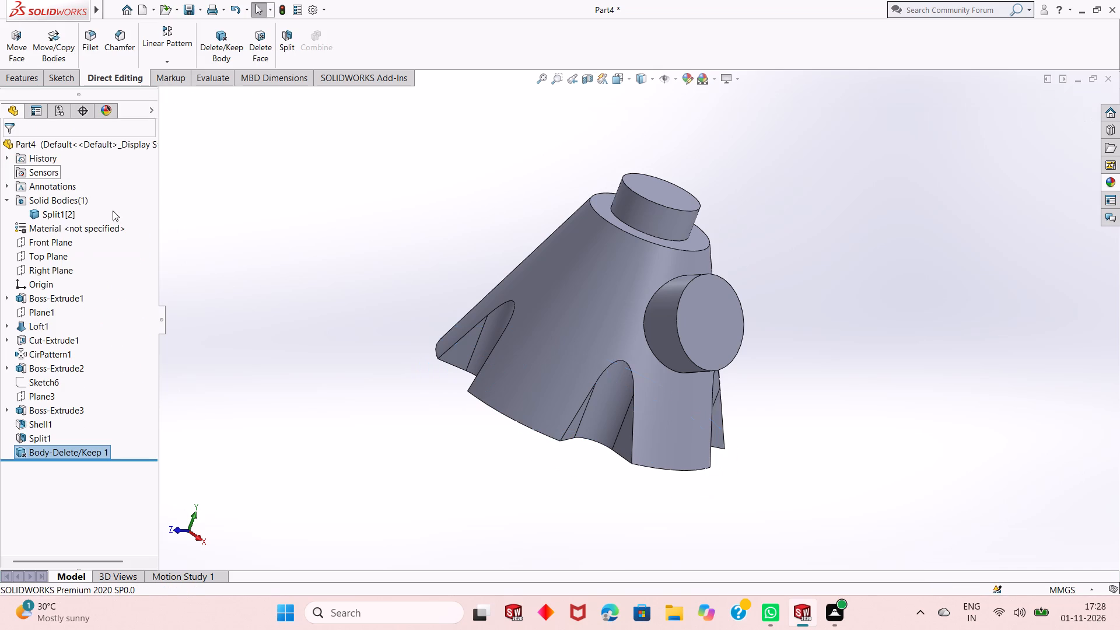
Examine the rimless cone from the side and from below, including its open underside, wall edge and arched cutouts.
middle_click_drag(312, 278, 353, 274)
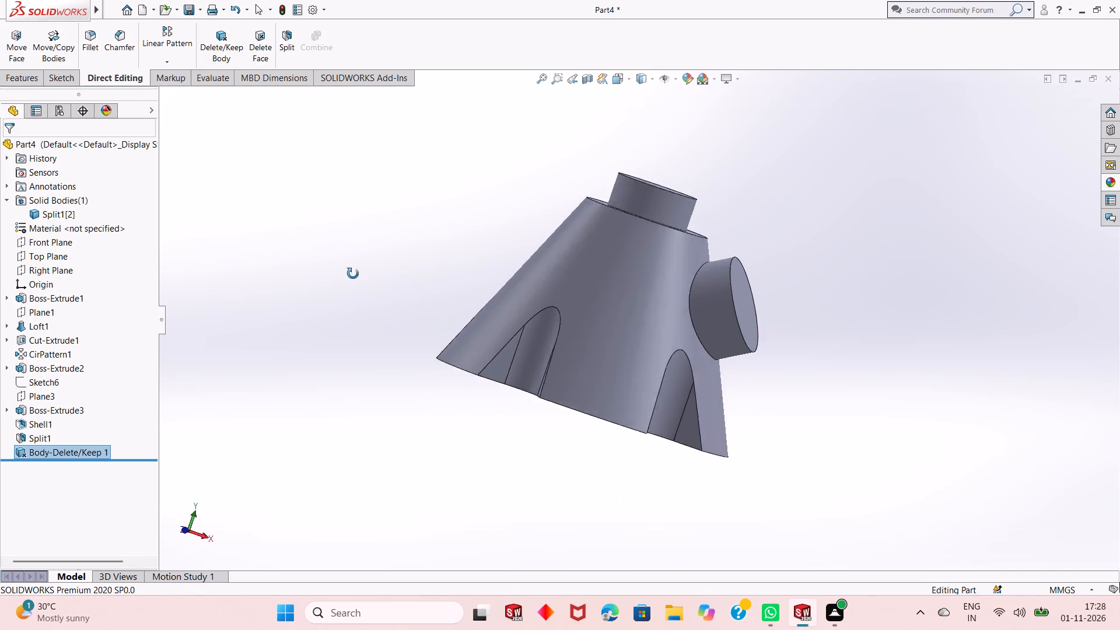
middle_click_drag(353, 274, 327, 302)
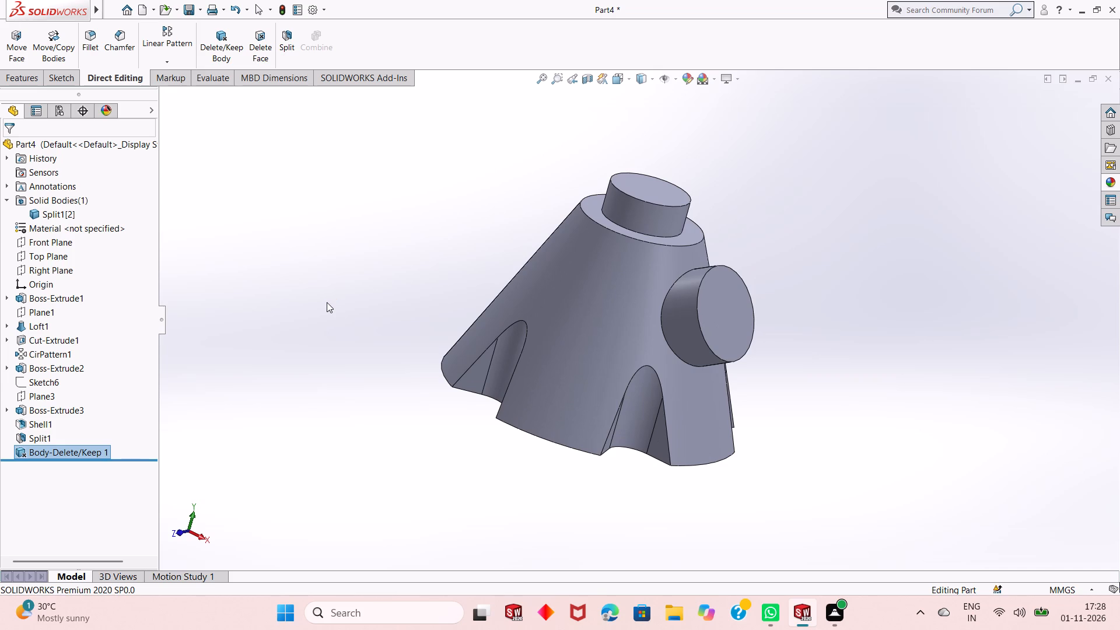
middle_click_drag(447, 427, 451, 262)
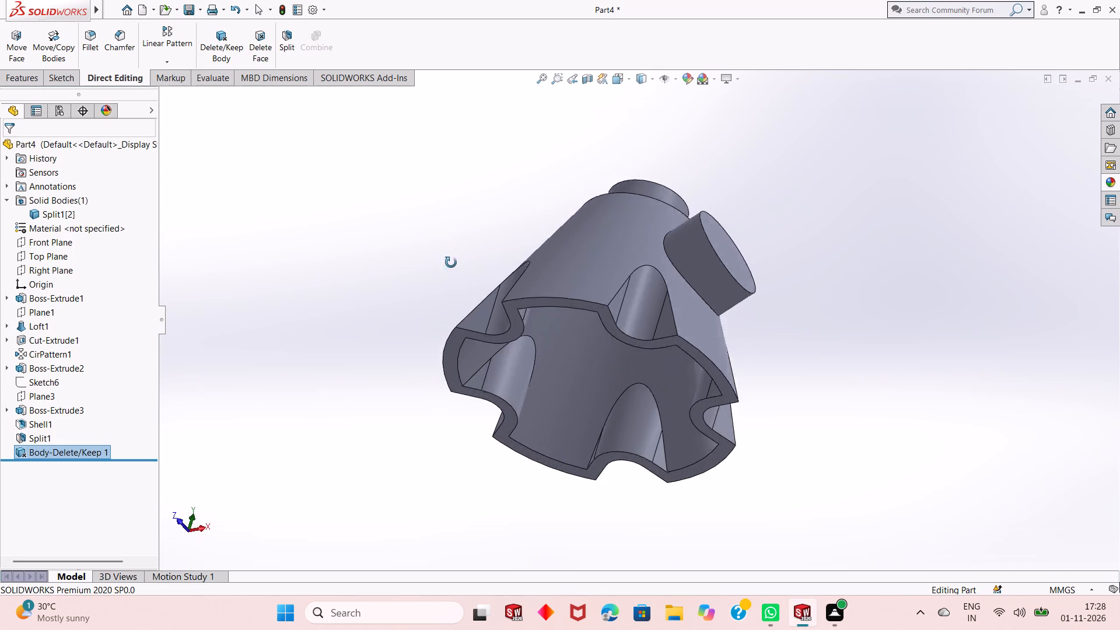
middle_click_drag(451, 262, 468, 189)
scroll(524, 269, "up", 1)
middle_click_drag(540, 229, 542, 251)
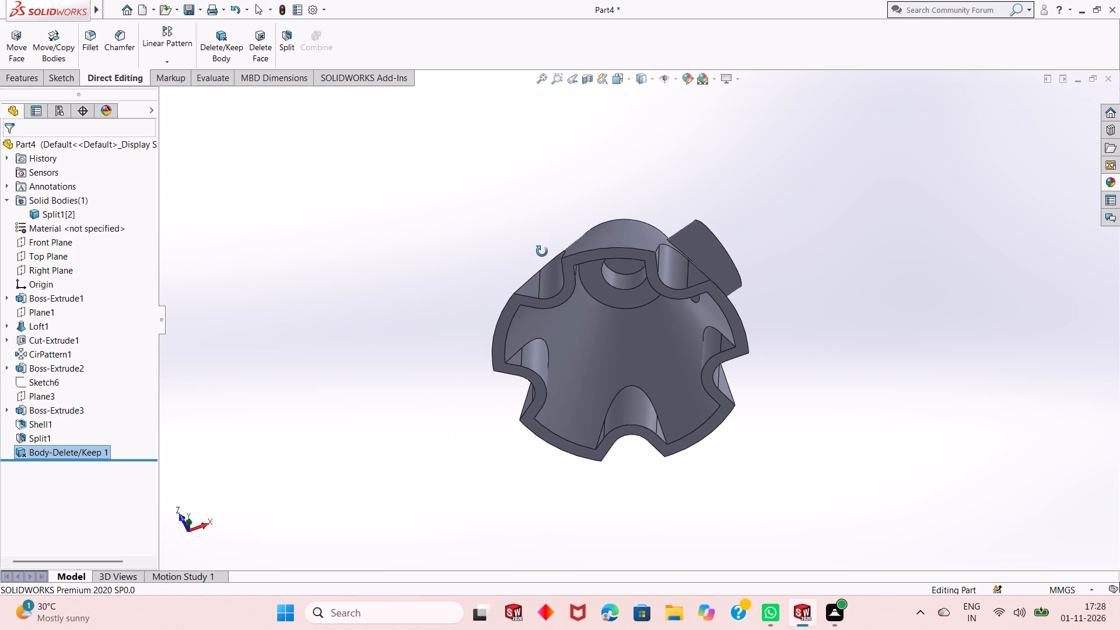
middle_click_drag(542, 251, 542, 258)
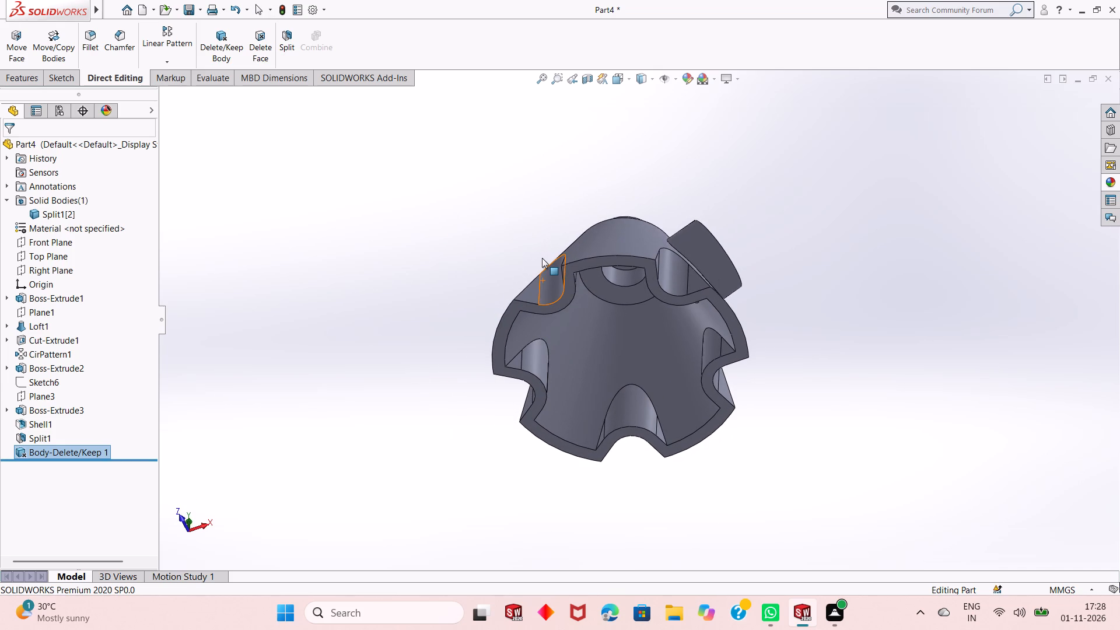
scroll(565, 311, "down", 2)
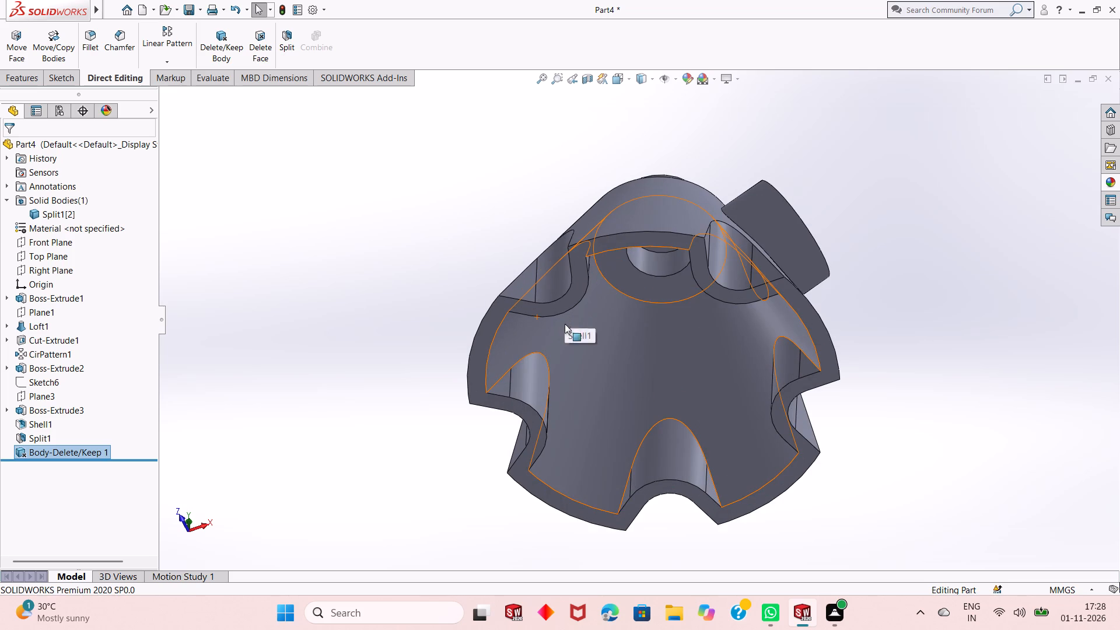
scroll(565, 334, "up", 1)
middle_click_drag(558, 328, 557, 357)
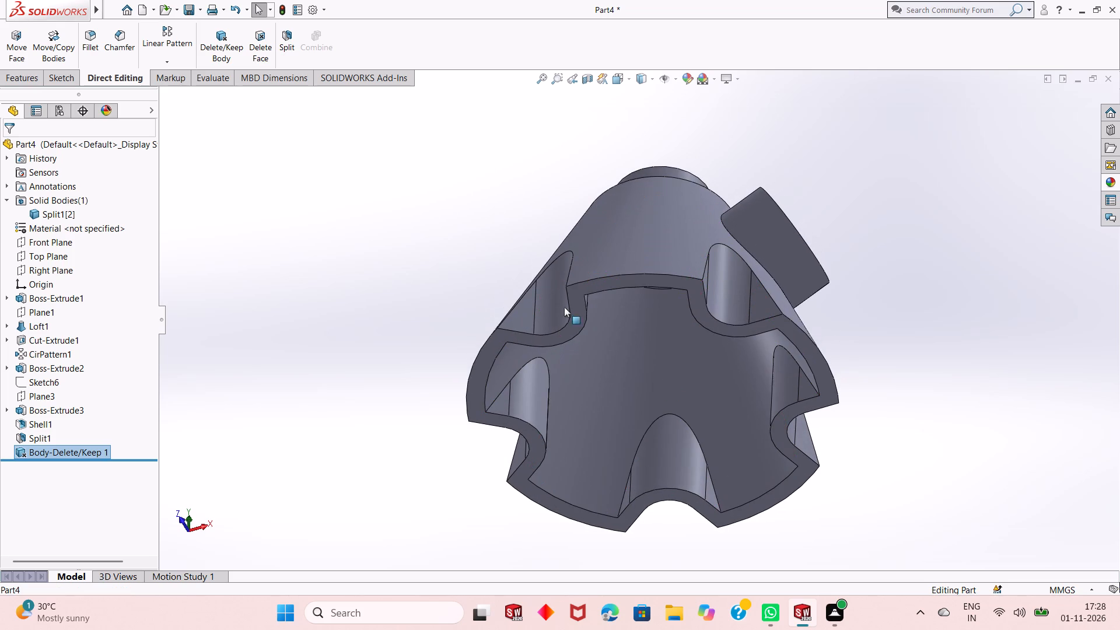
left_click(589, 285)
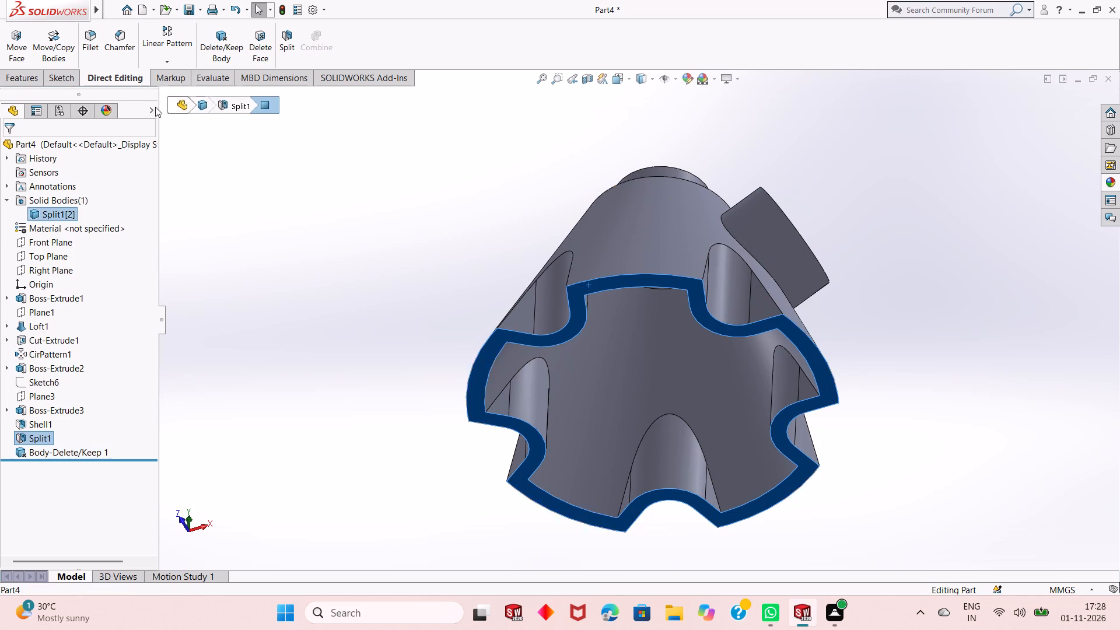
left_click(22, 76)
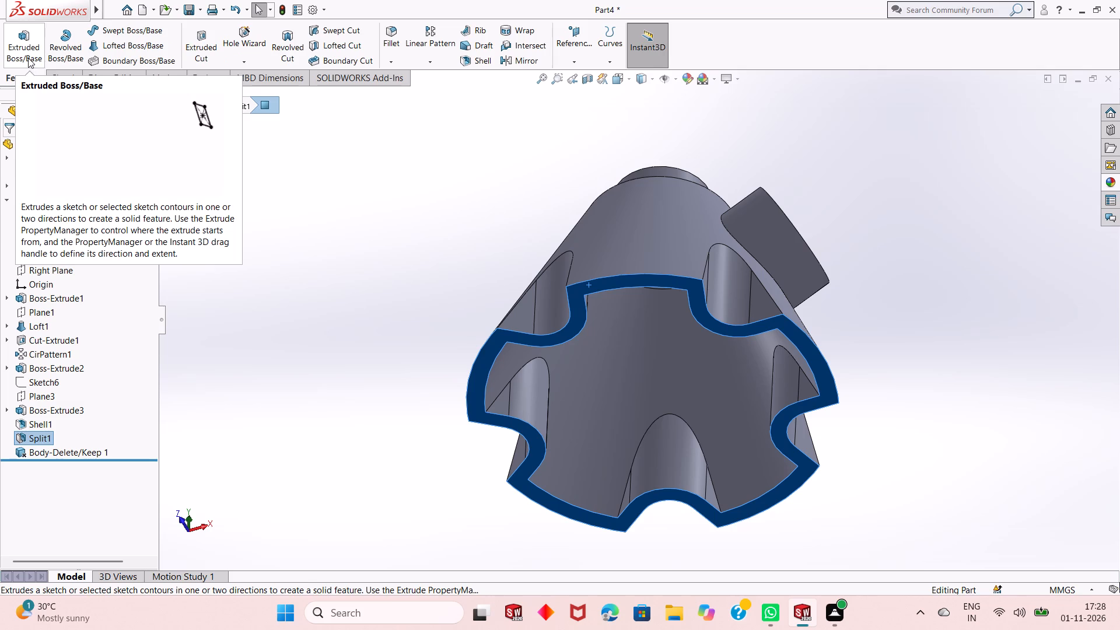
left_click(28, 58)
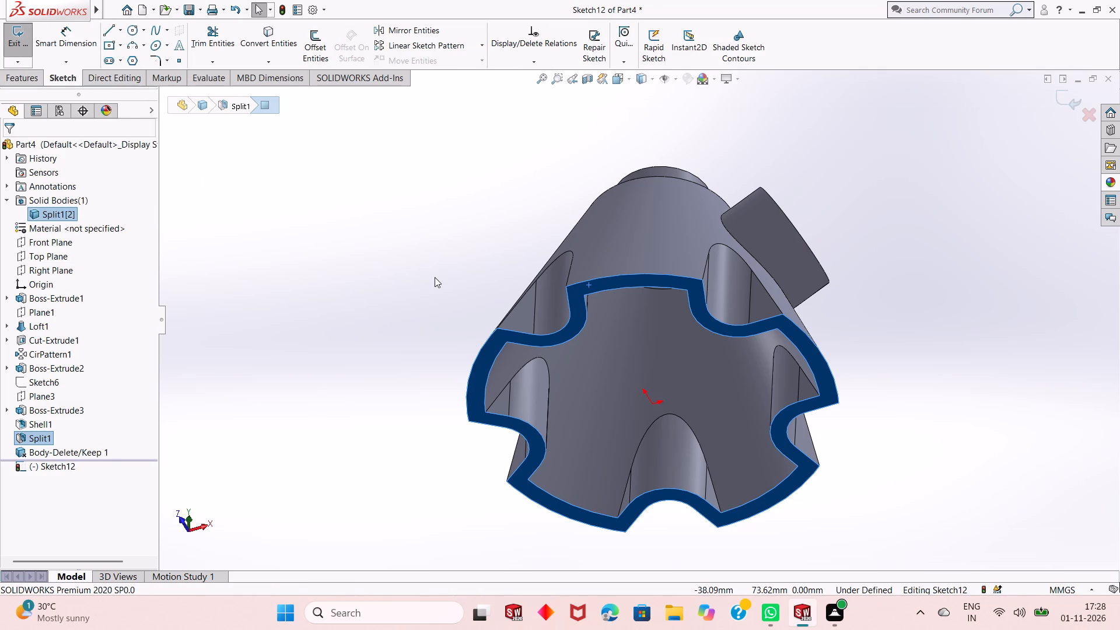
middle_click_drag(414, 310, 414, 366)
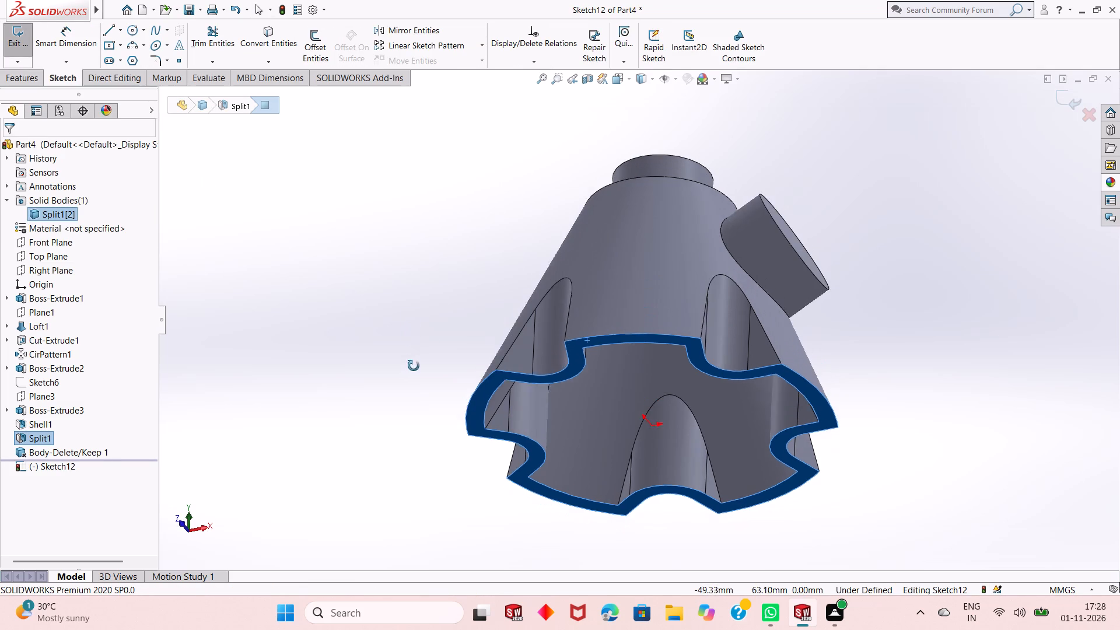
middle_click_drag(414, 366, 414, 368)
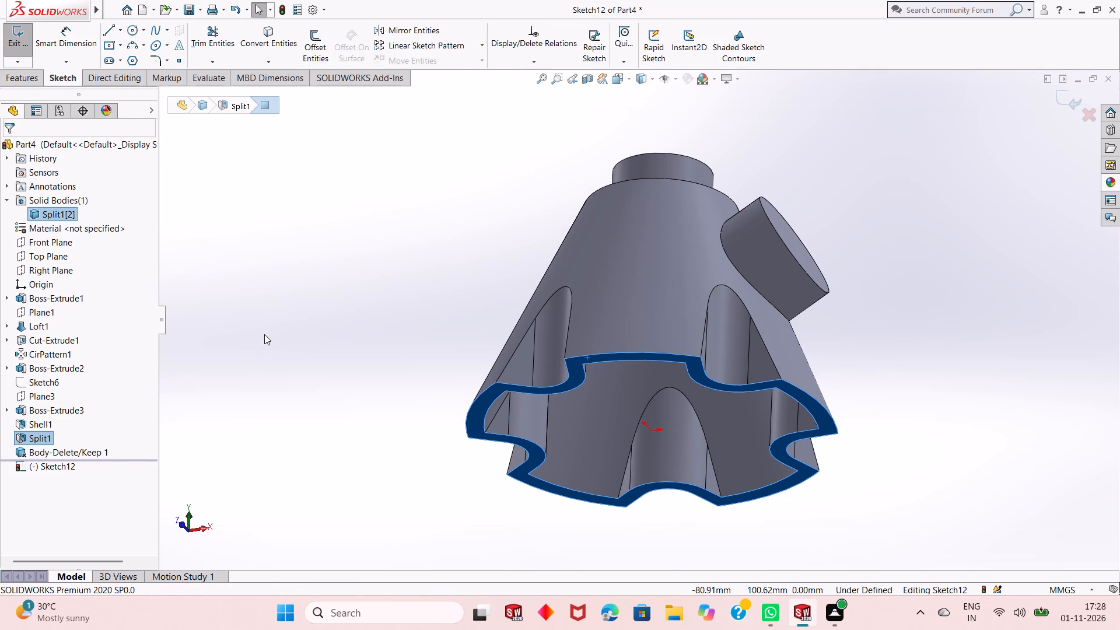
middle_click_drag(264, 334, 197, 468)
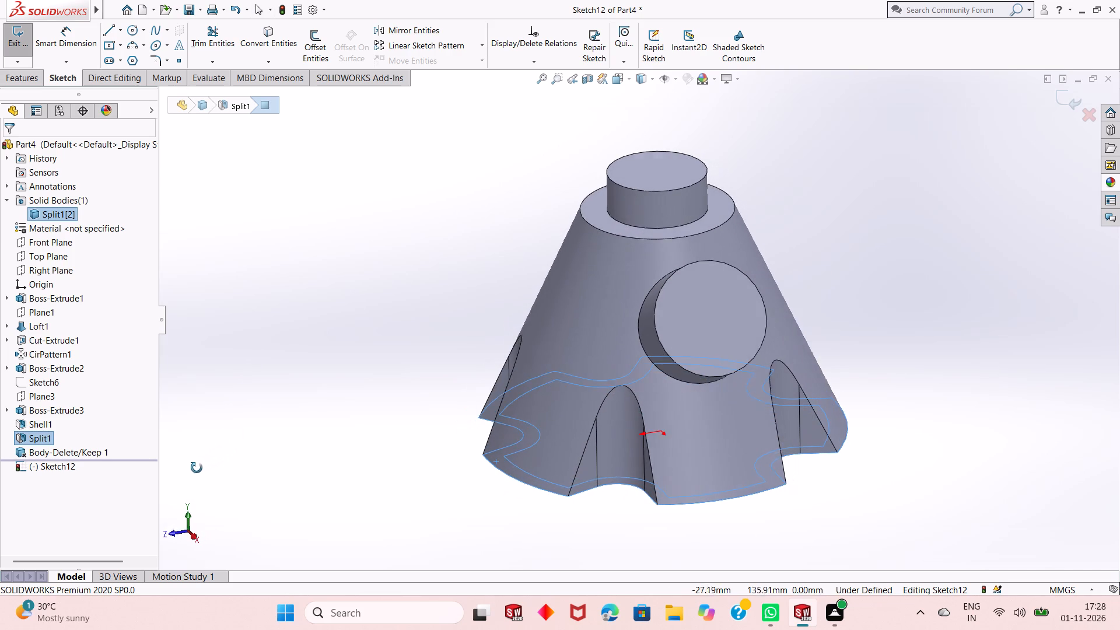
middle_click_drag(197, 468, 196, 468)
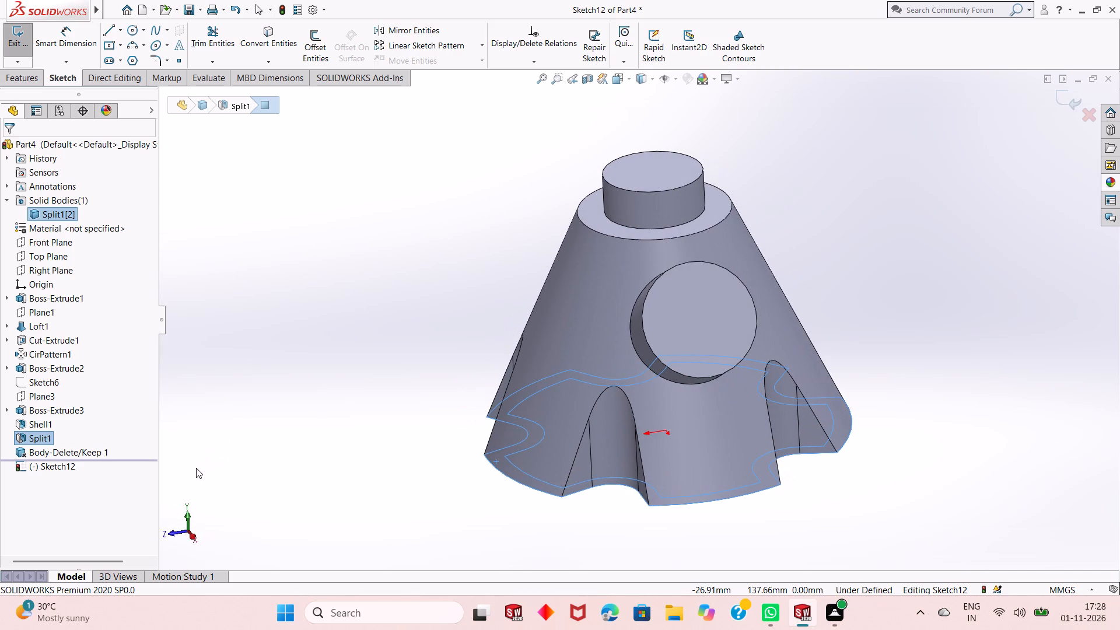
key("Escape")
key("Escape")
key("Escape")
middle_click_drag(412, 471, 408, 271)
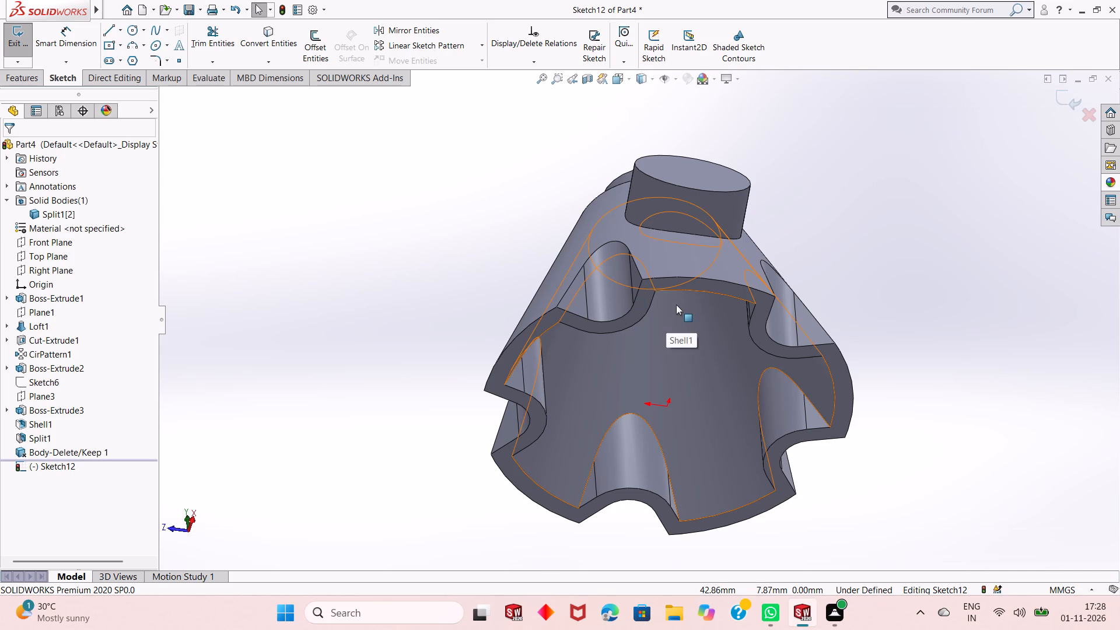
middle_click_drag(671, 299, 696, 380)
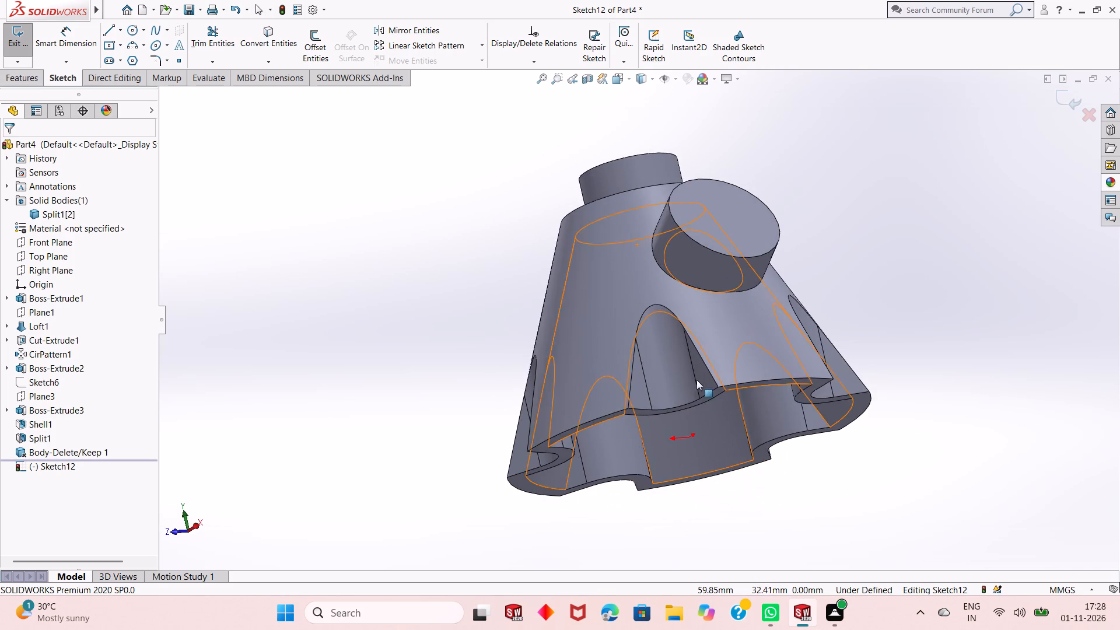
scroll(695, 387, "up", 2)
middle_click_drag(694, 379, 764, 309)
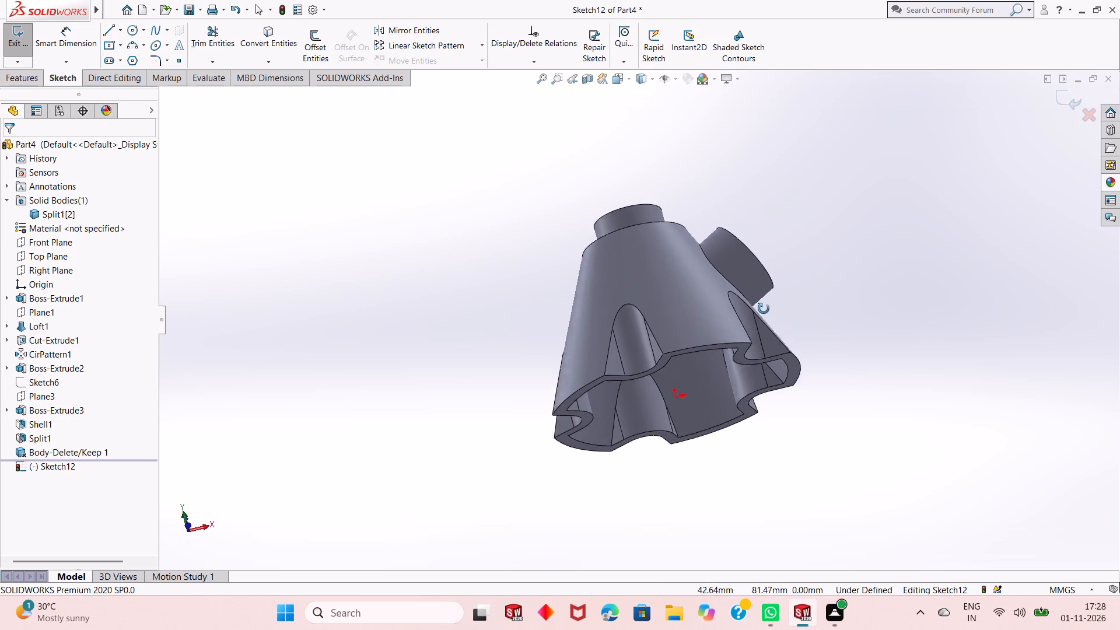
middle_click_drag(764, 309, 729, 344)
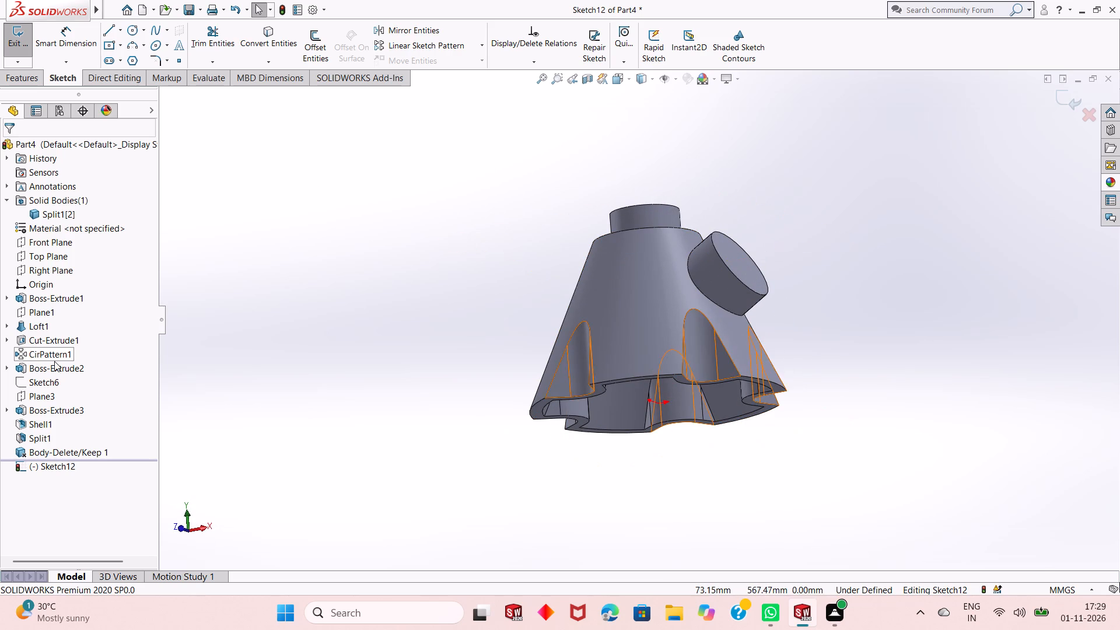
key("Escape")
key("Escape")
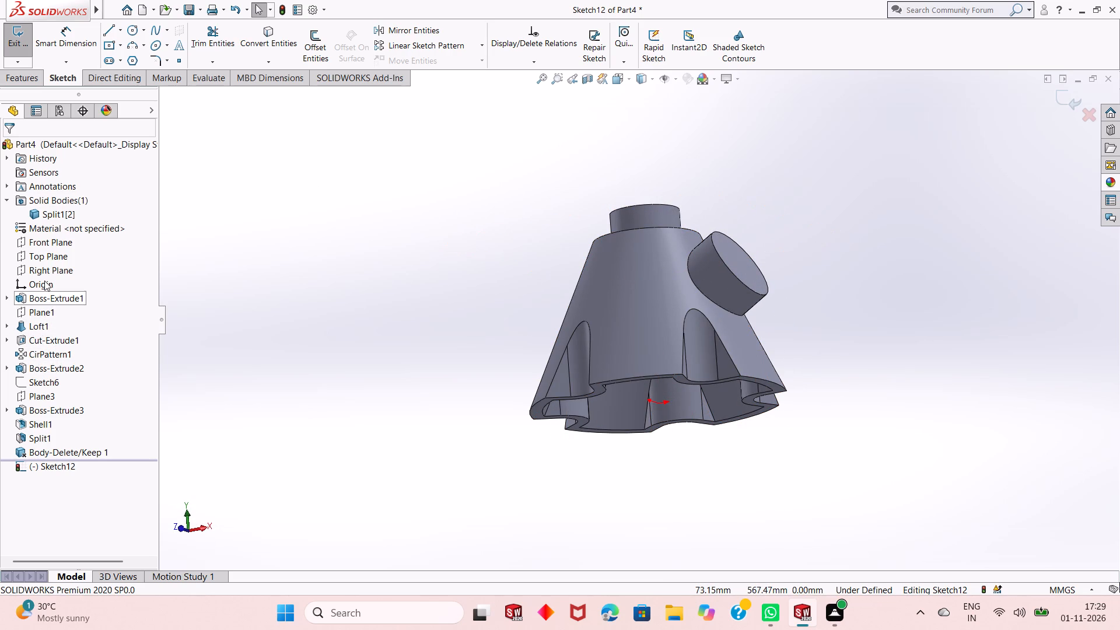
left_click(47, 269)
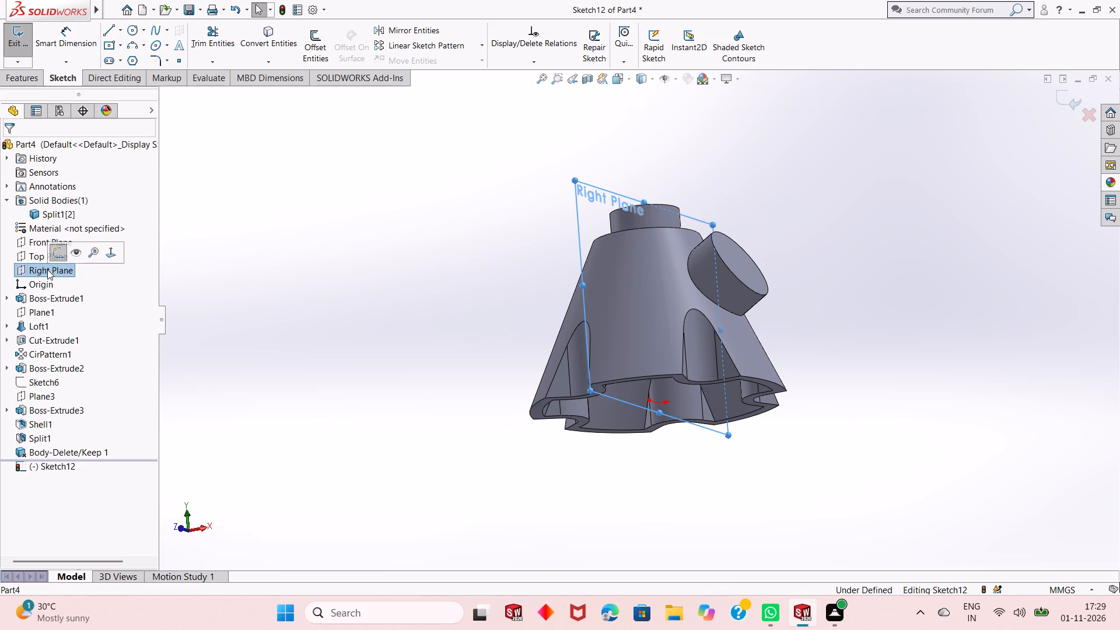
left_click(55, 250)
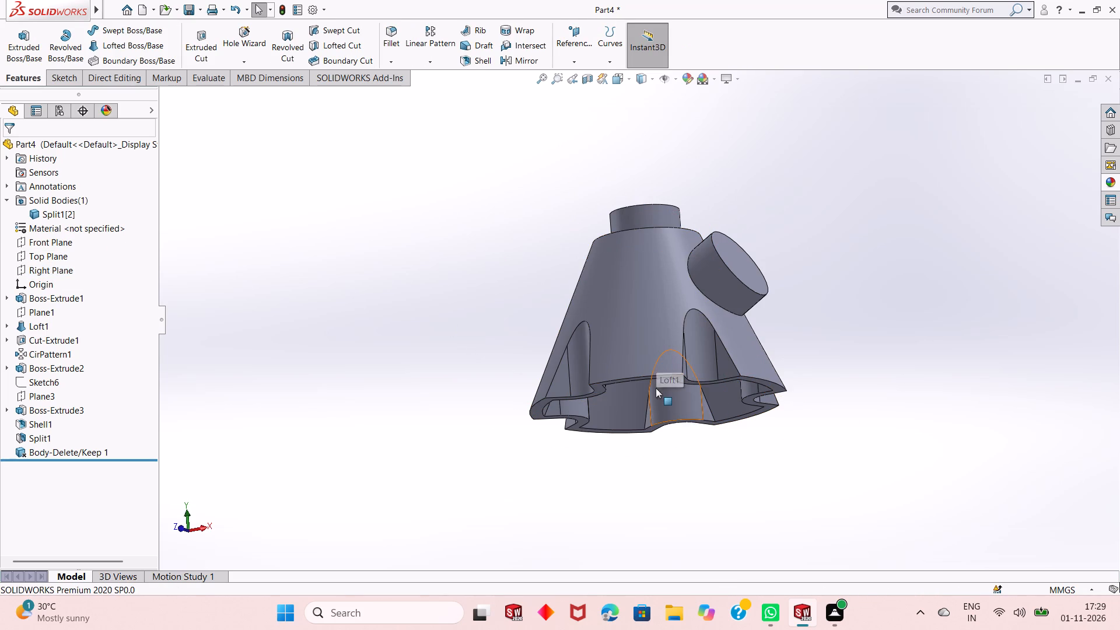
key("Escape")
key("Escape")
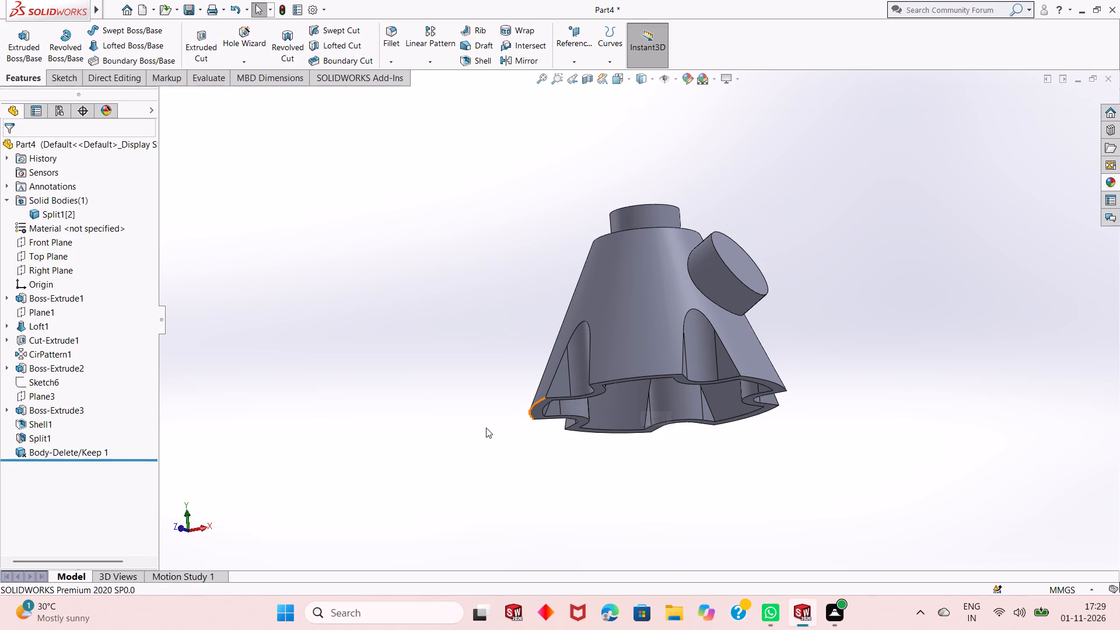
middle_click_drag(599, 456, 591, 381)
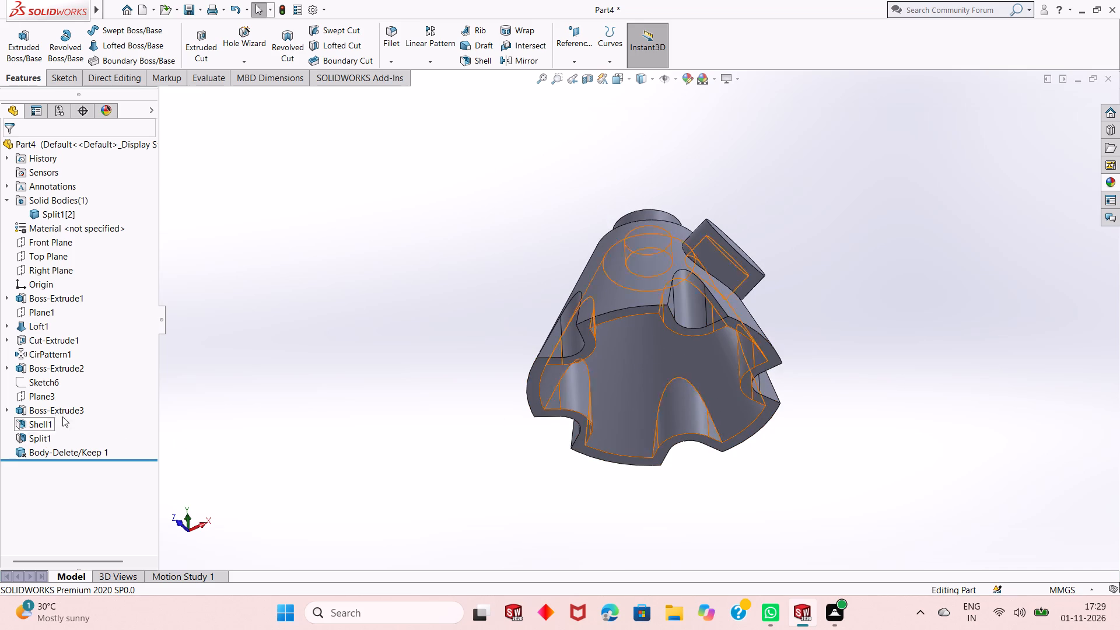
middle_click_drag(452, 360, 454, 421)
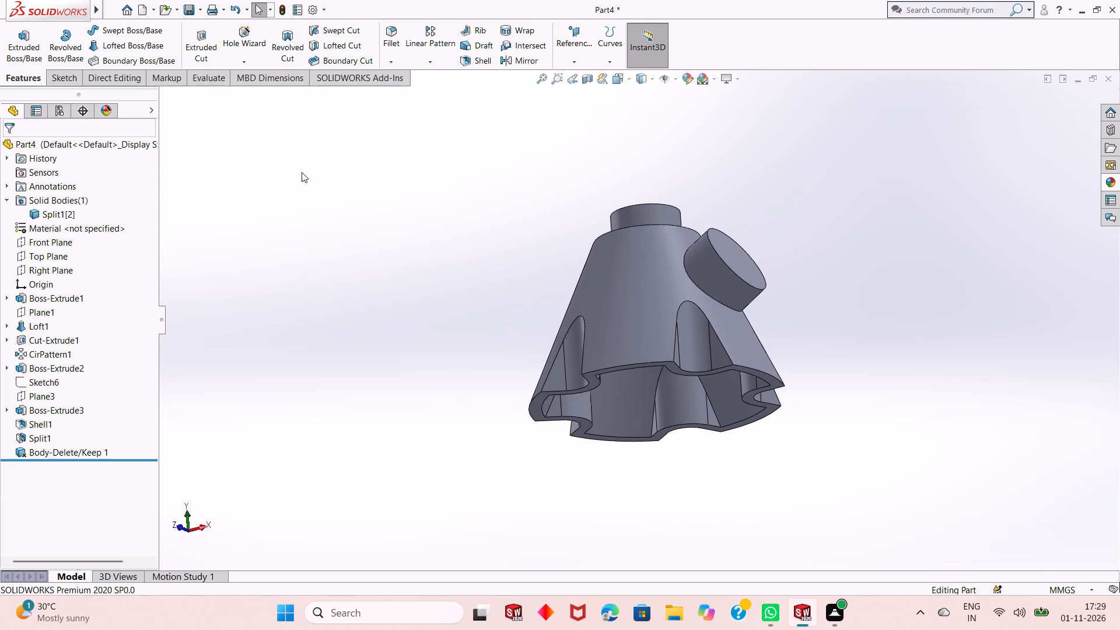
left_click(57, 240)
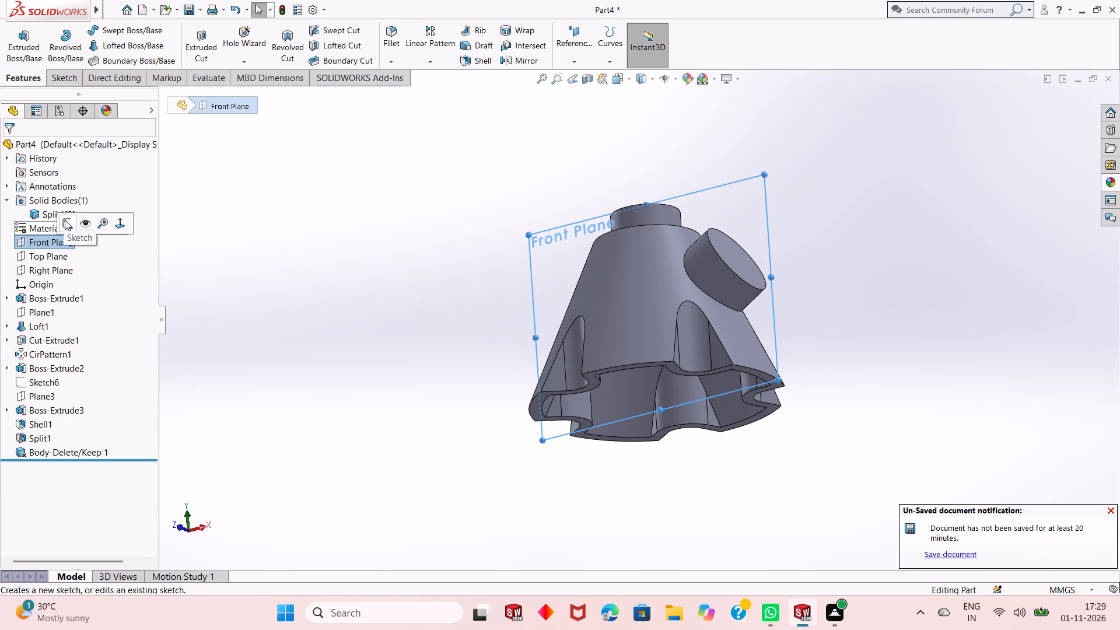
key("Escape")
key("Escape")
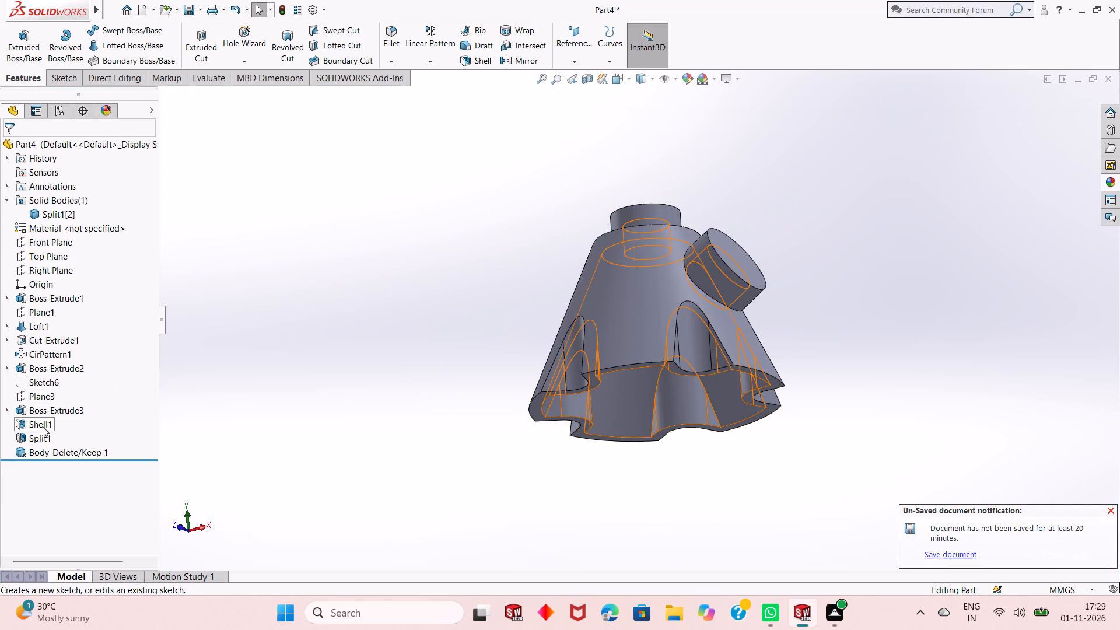
Delete the shell feature from the cone.
right_click(43, 426)
left_click(62, 445)
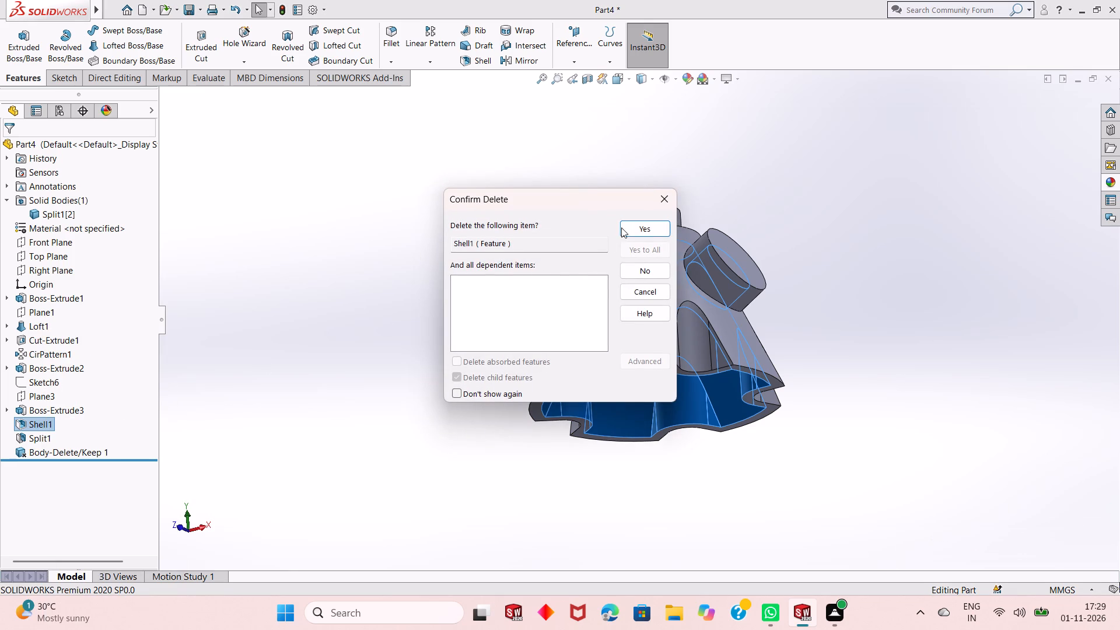
left_click(644, 226)
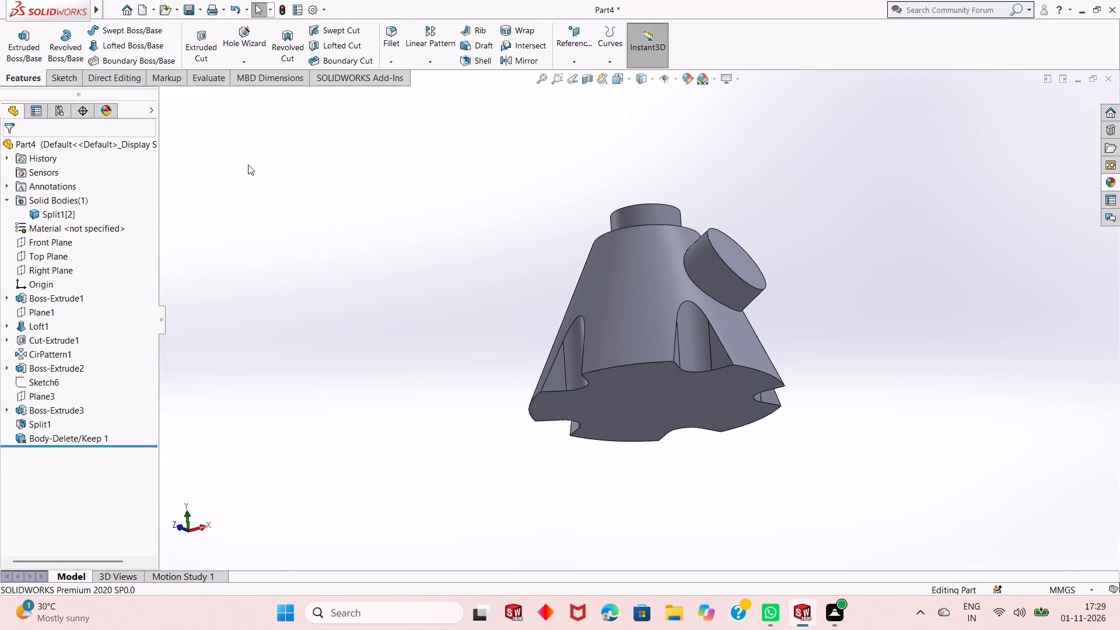
Start a sketch on the Front Plane and draw an 8 mm vertical line from the origin up to the cone's base.
left_click(45, 246)
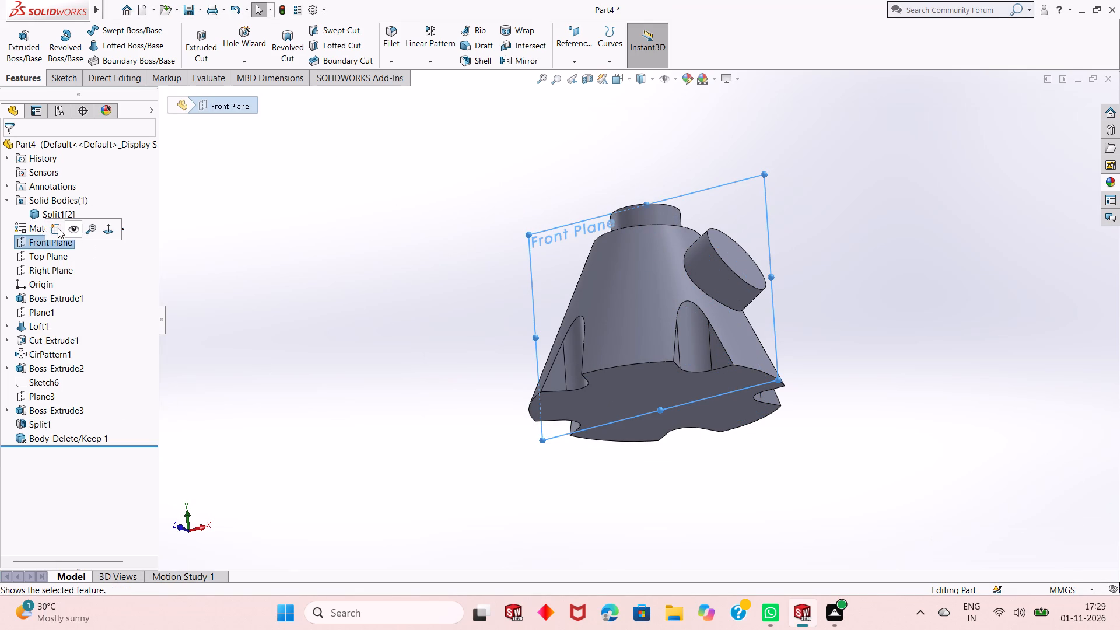
left_click(57, 229)
key("Escape")
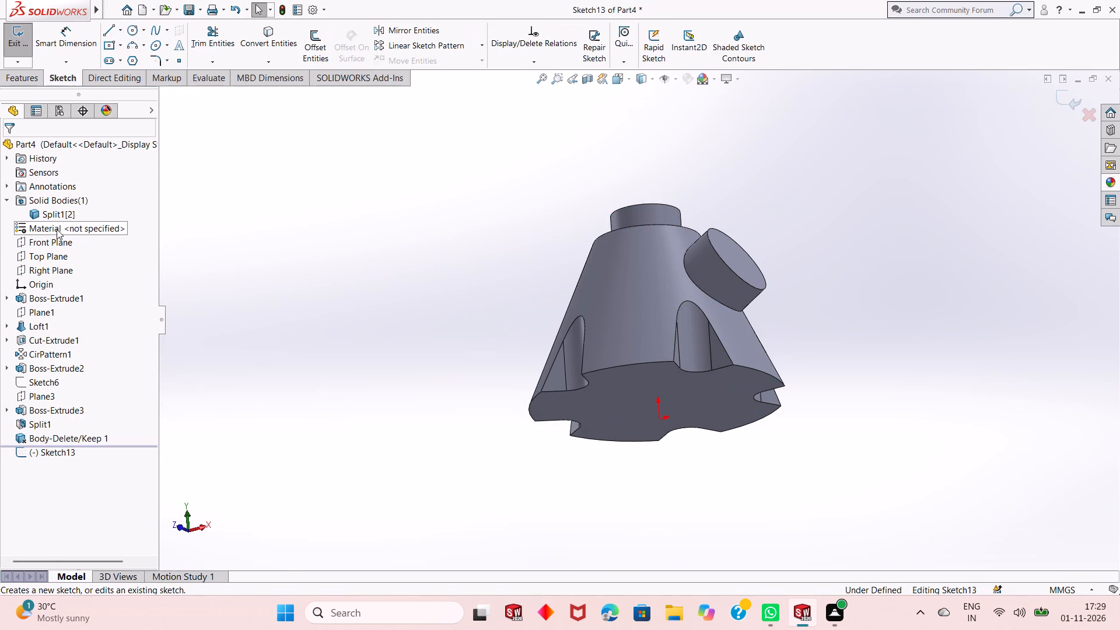
key("ctrl+8")
scroll(180, 355, "up", 3)
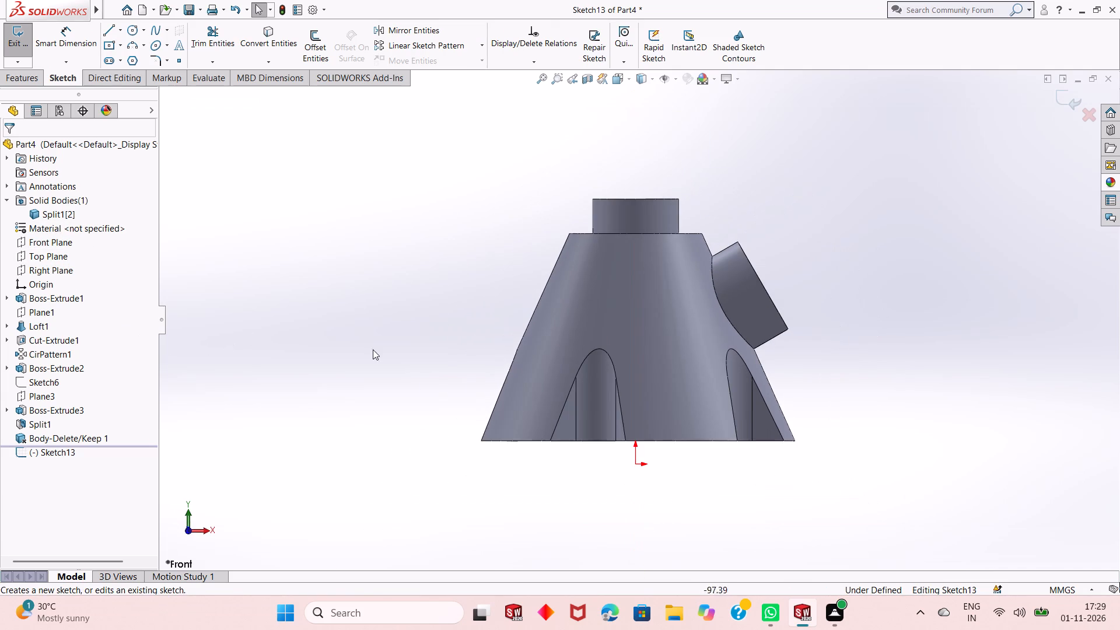
scroll(562, 419, "down", 1)
scroll(582, 436, "up", 1)
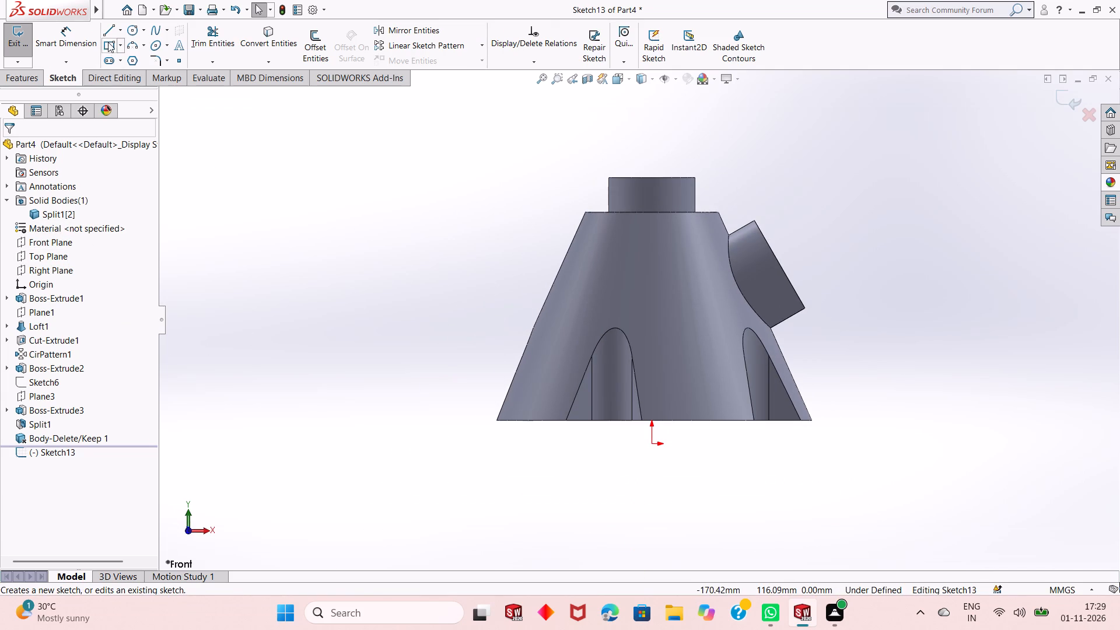
left_click(106, 34)
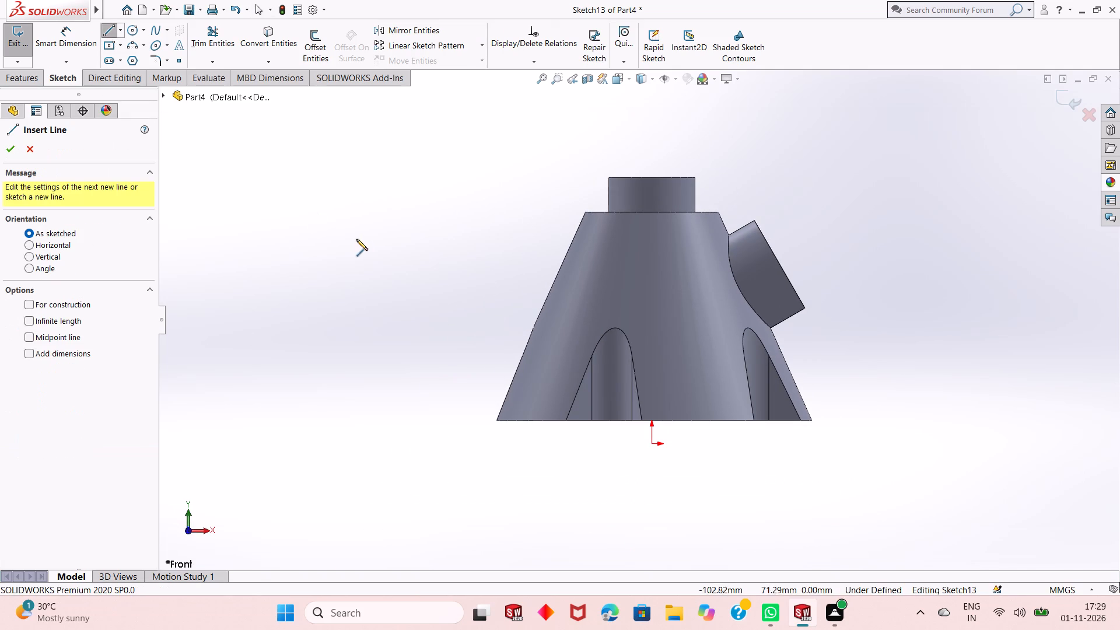
left_click(650, 443)
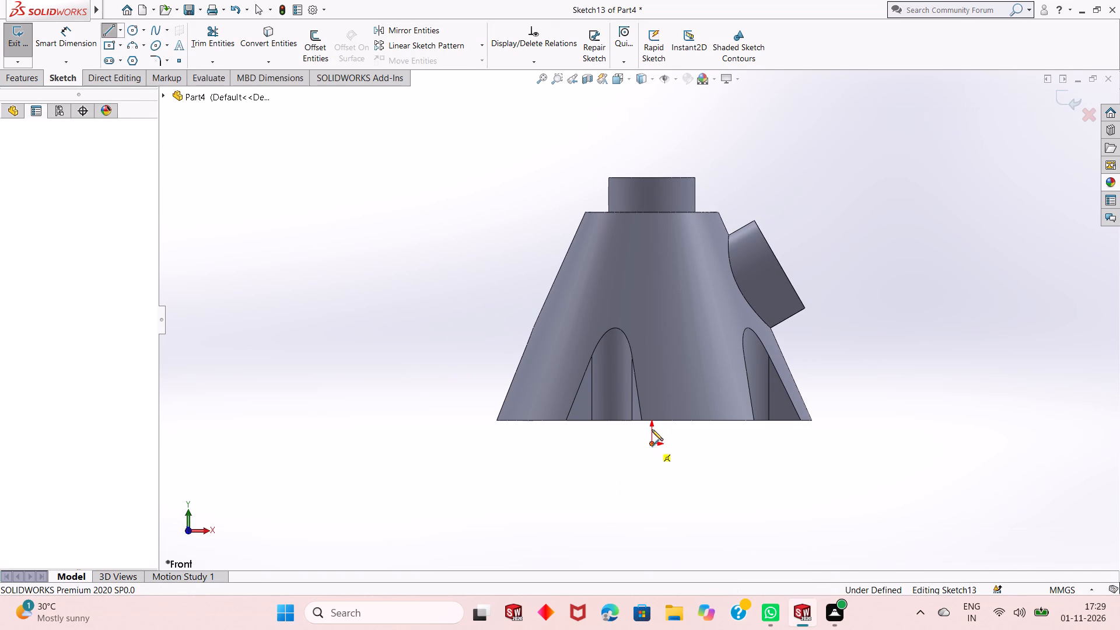
left_click(653, 421)
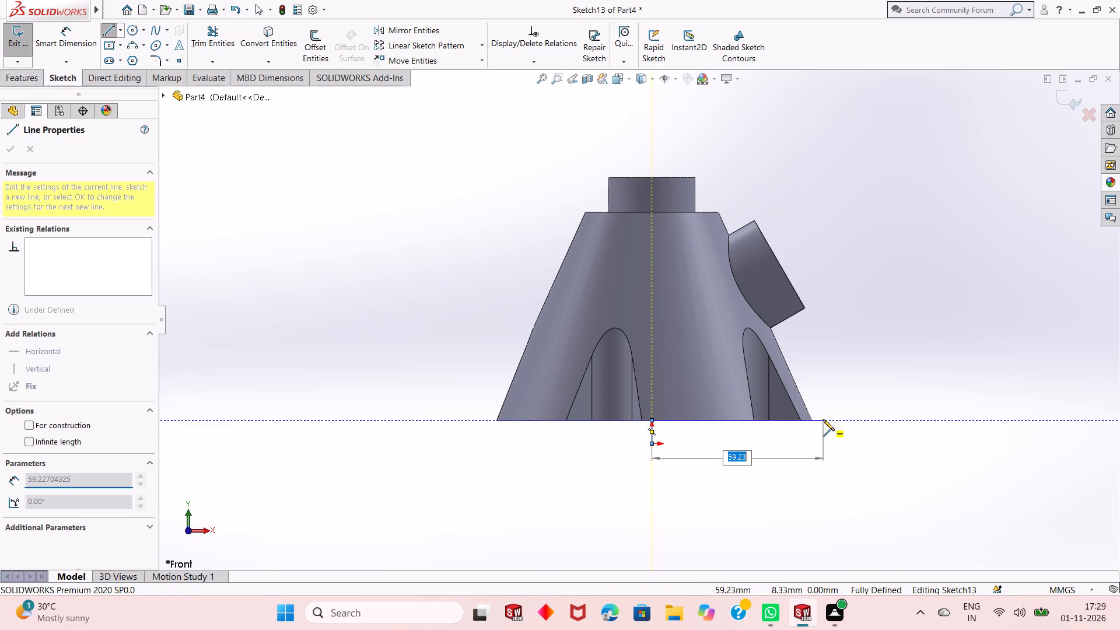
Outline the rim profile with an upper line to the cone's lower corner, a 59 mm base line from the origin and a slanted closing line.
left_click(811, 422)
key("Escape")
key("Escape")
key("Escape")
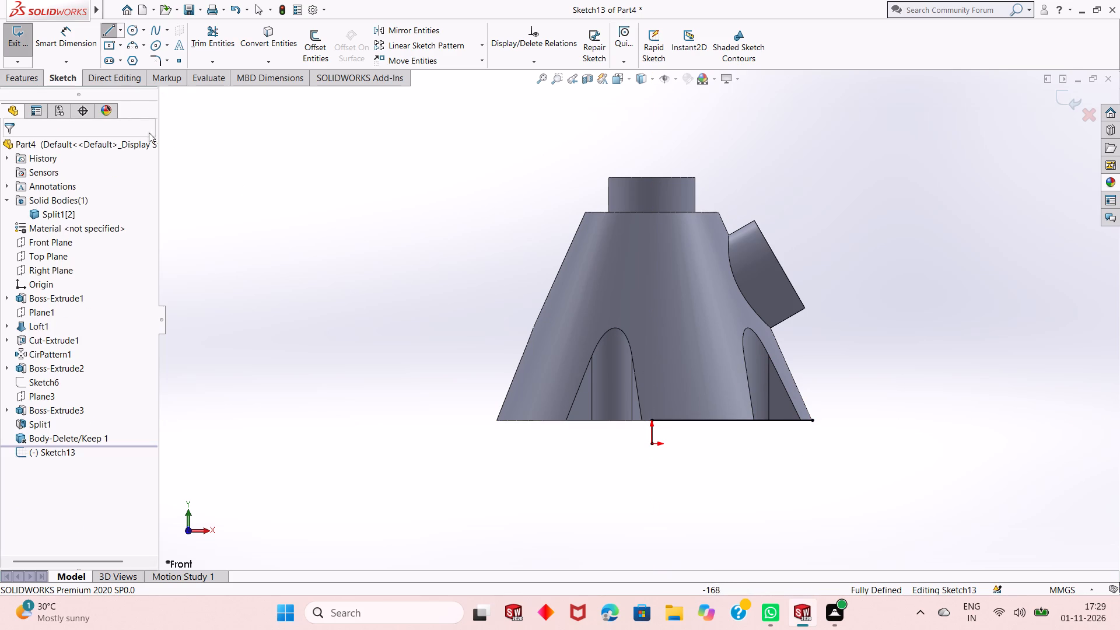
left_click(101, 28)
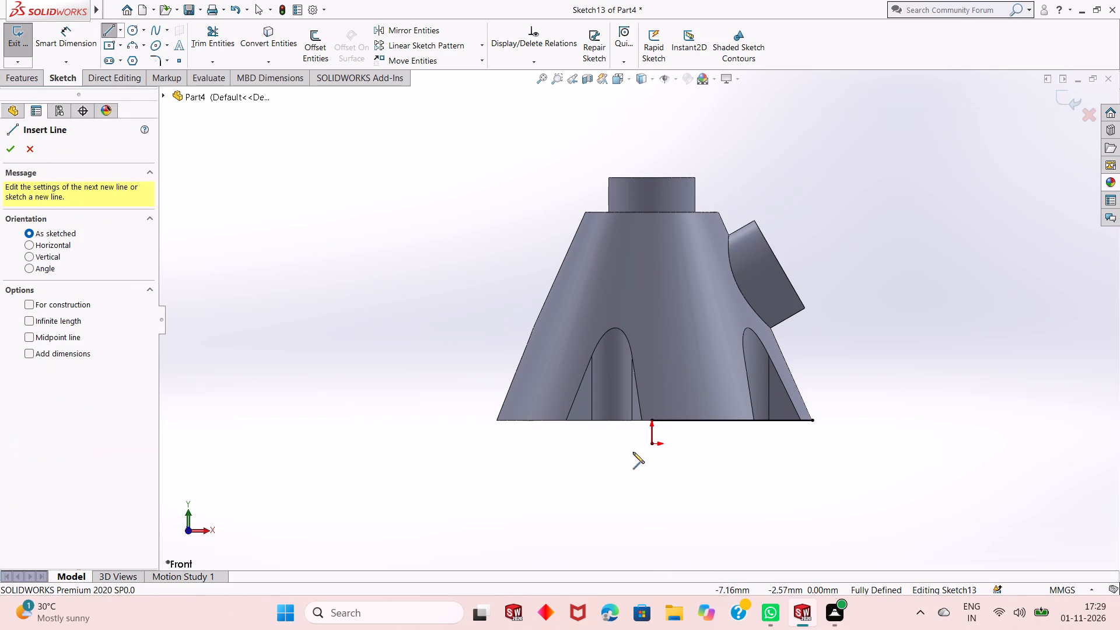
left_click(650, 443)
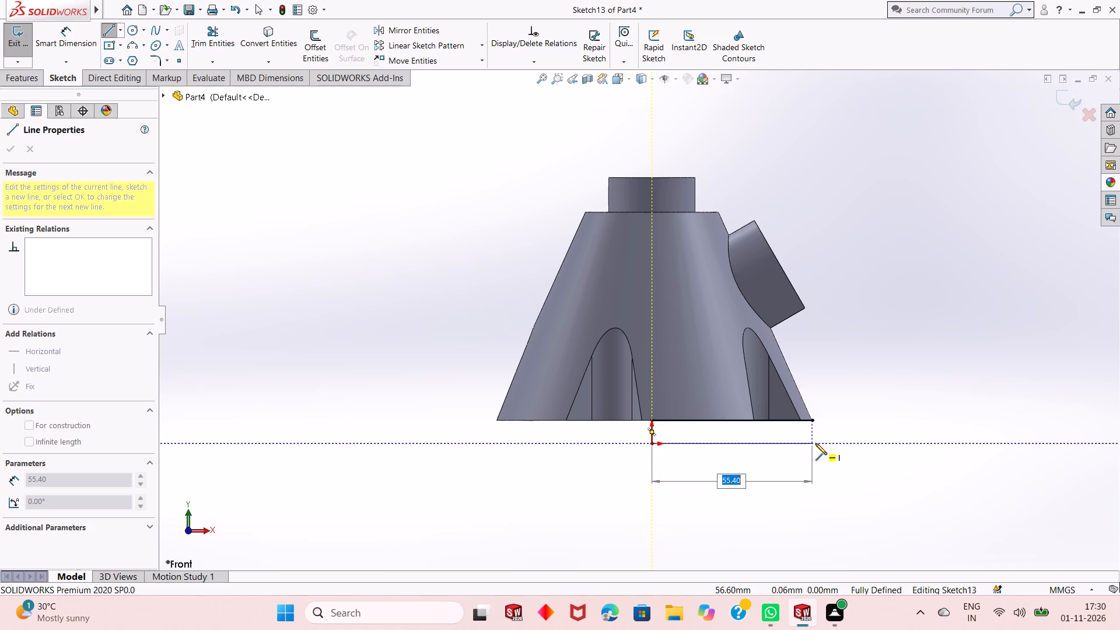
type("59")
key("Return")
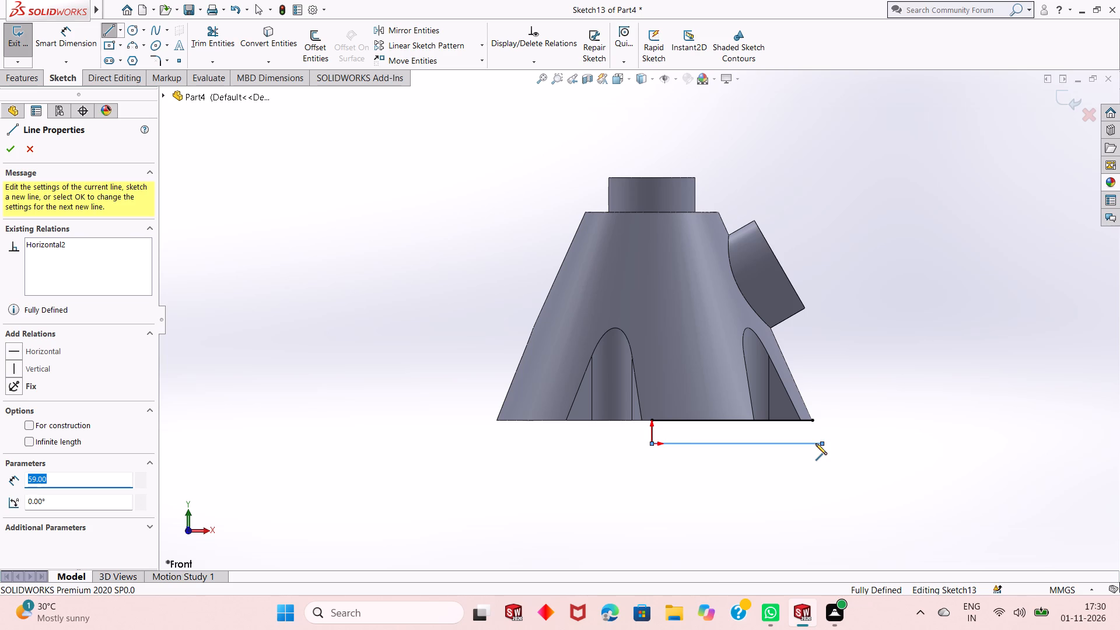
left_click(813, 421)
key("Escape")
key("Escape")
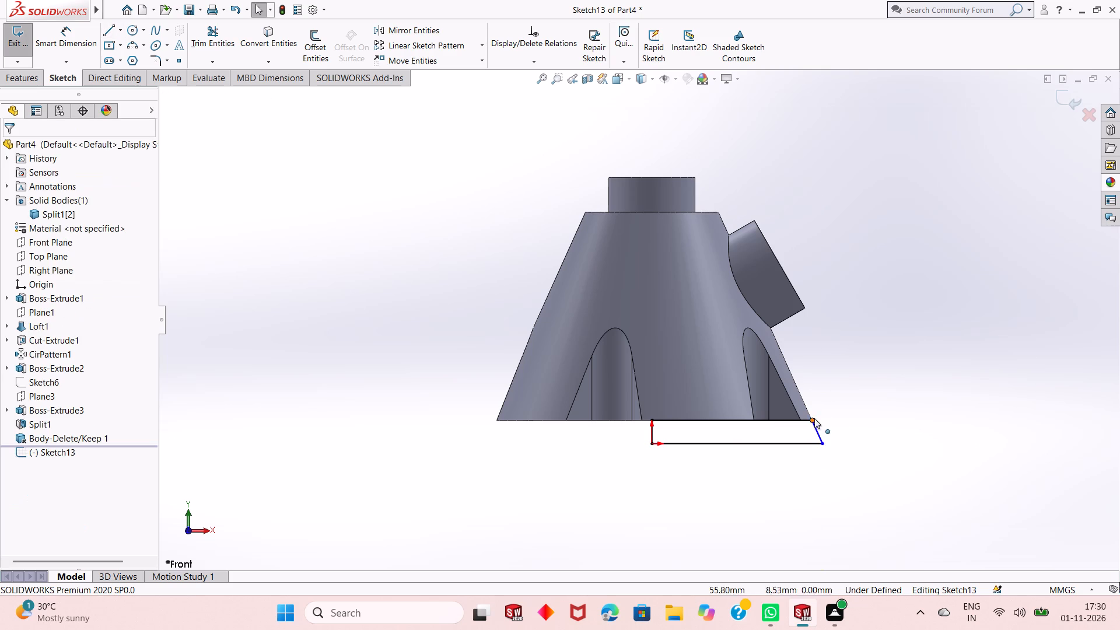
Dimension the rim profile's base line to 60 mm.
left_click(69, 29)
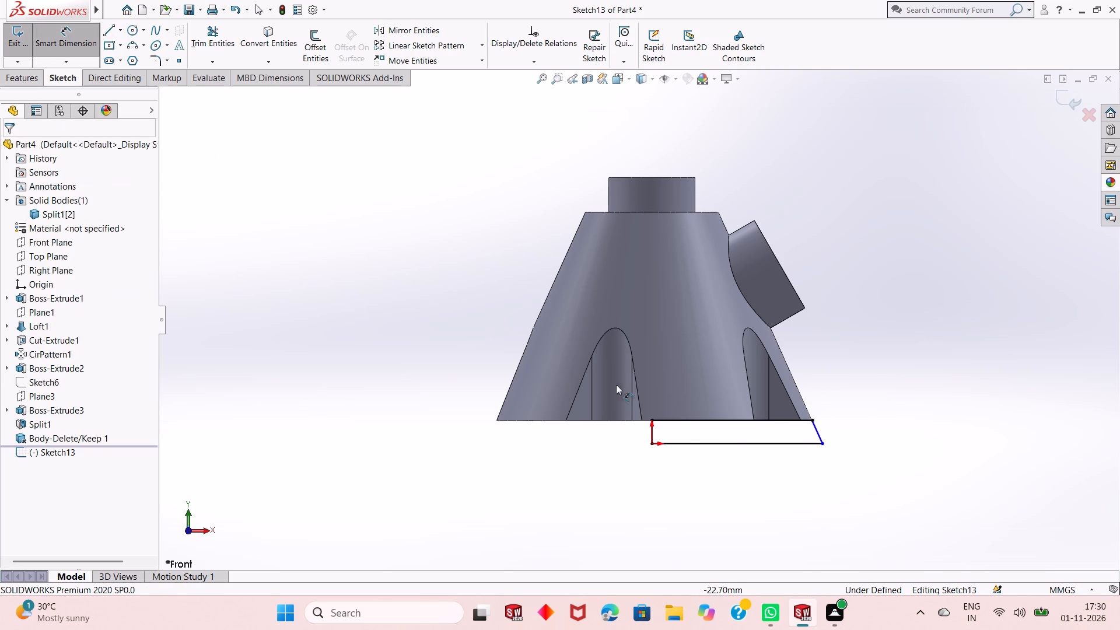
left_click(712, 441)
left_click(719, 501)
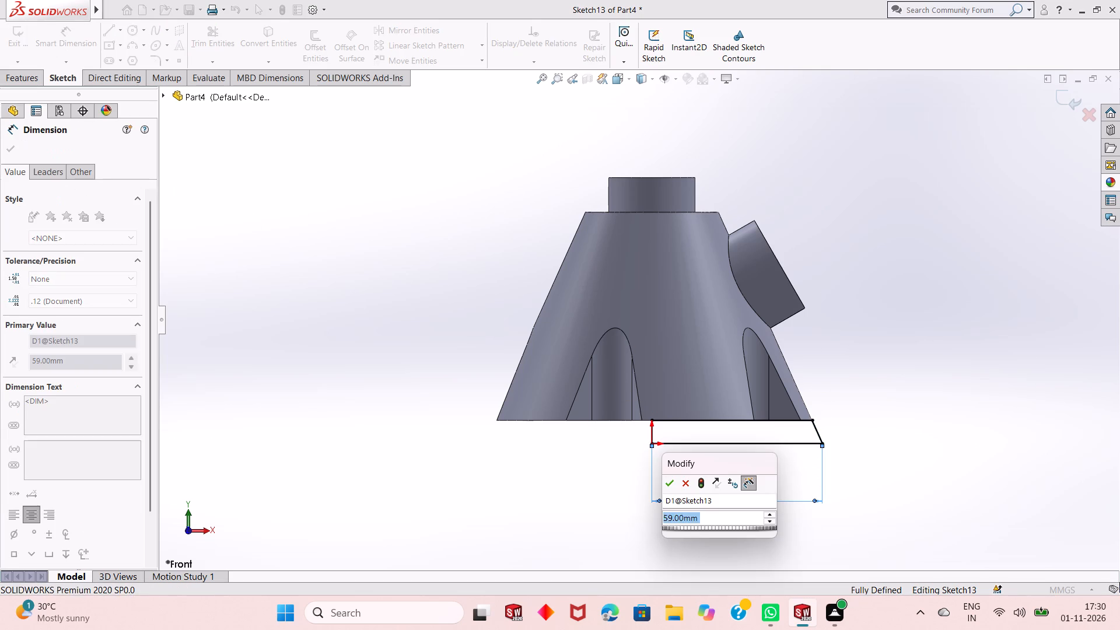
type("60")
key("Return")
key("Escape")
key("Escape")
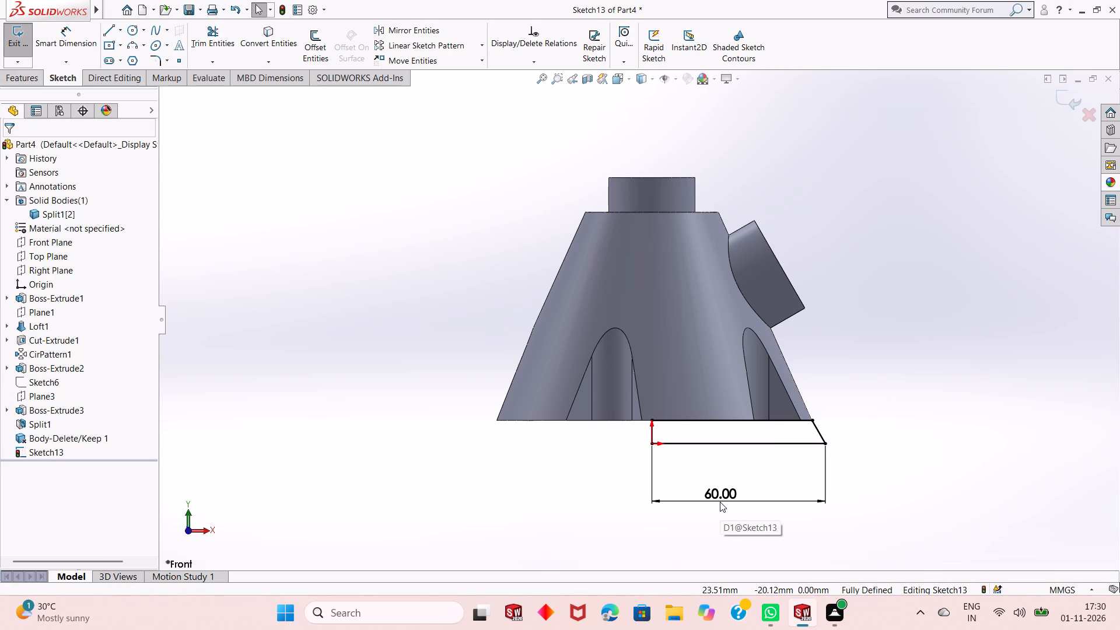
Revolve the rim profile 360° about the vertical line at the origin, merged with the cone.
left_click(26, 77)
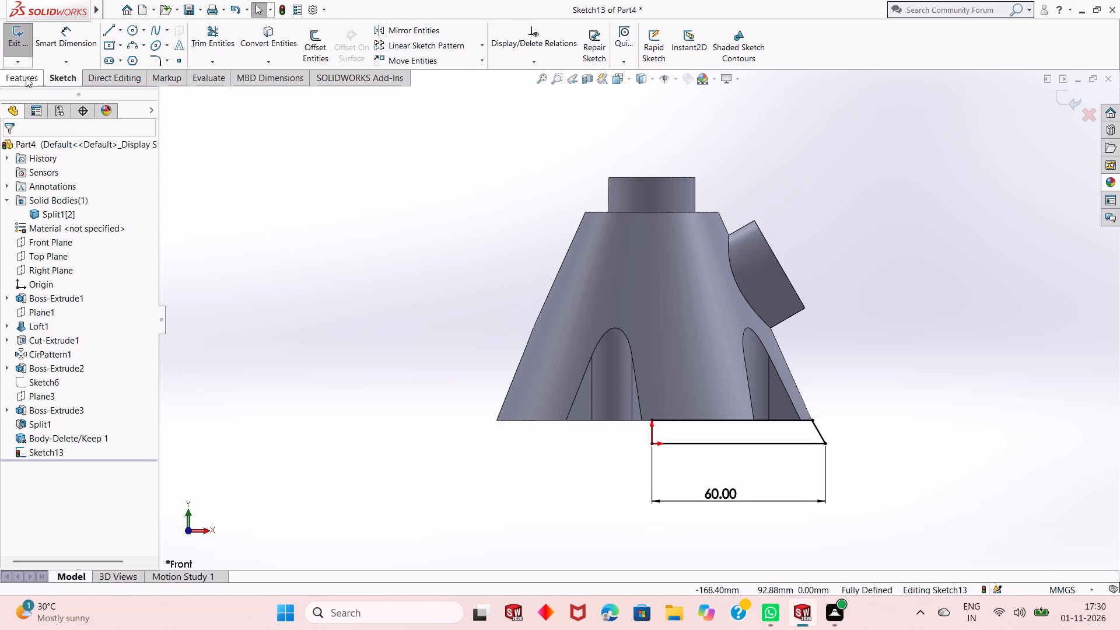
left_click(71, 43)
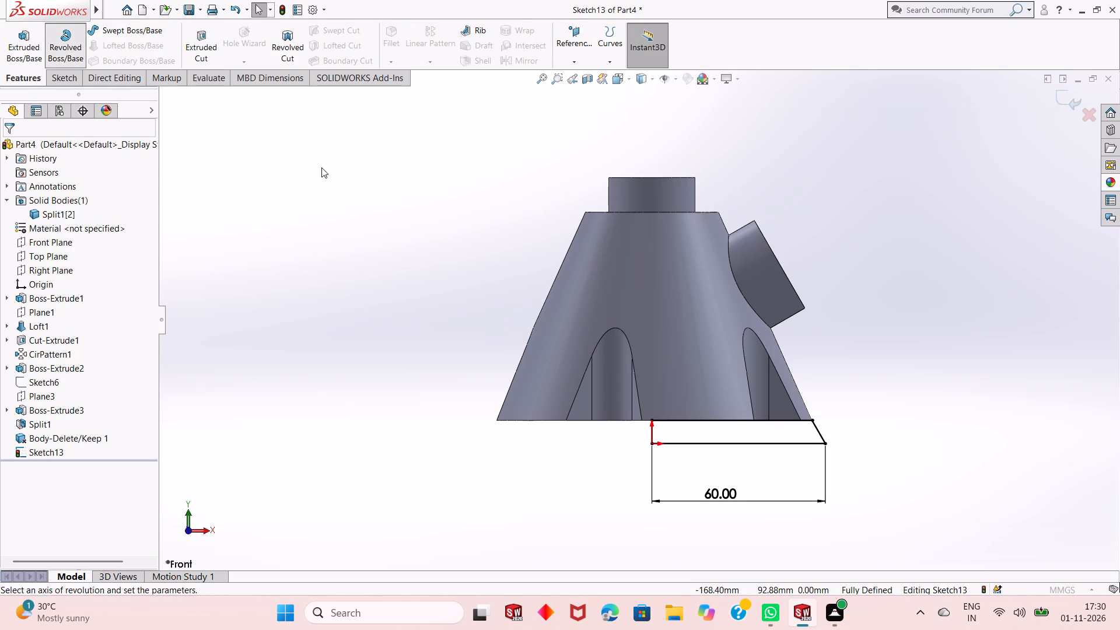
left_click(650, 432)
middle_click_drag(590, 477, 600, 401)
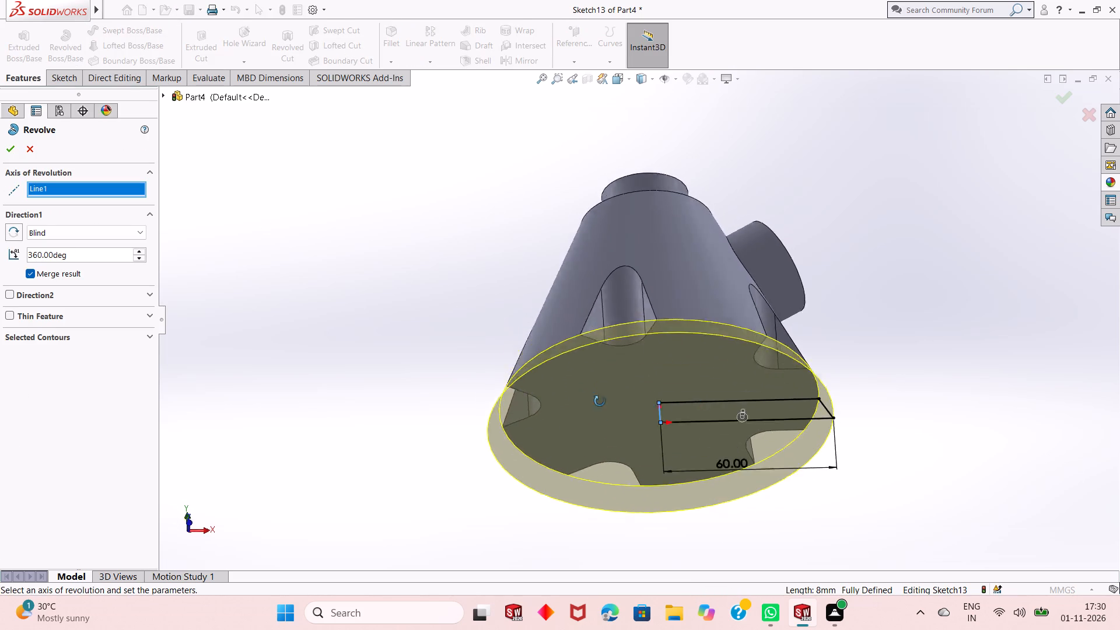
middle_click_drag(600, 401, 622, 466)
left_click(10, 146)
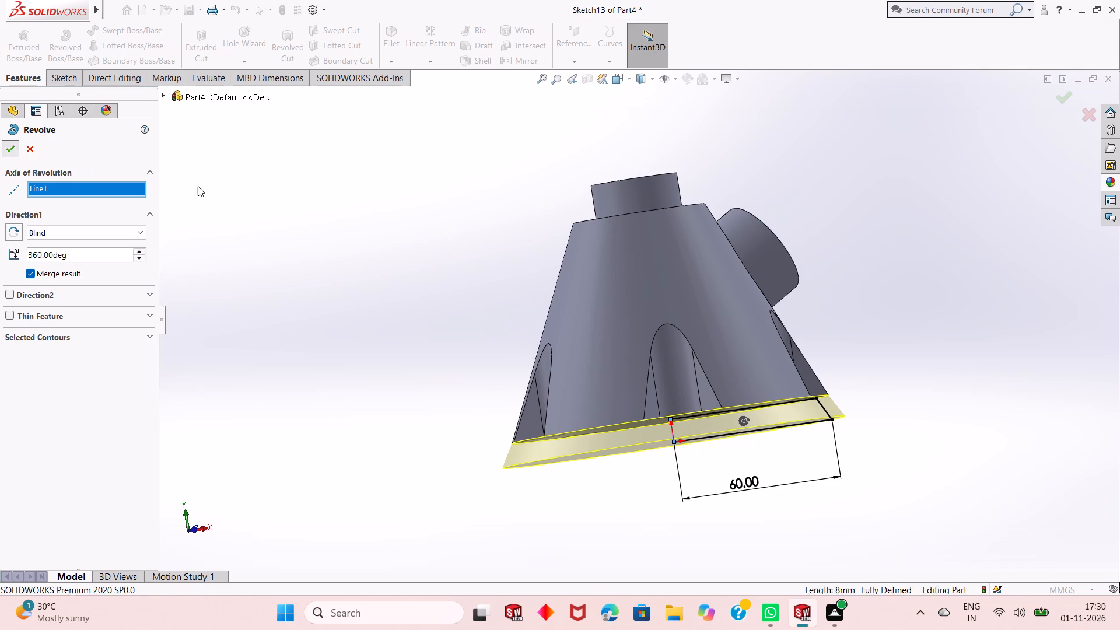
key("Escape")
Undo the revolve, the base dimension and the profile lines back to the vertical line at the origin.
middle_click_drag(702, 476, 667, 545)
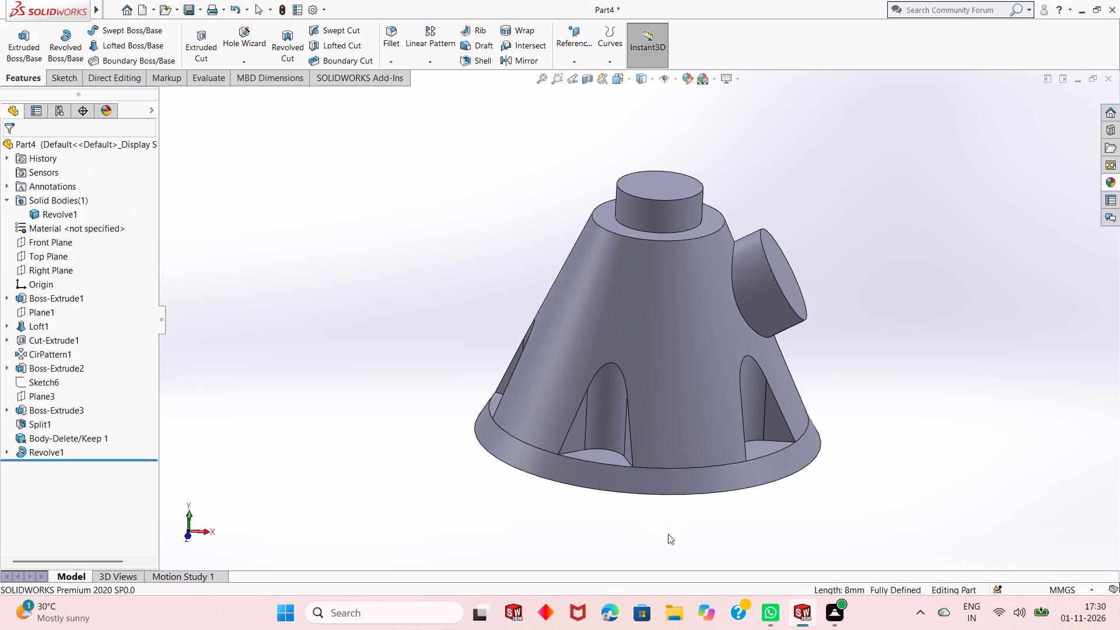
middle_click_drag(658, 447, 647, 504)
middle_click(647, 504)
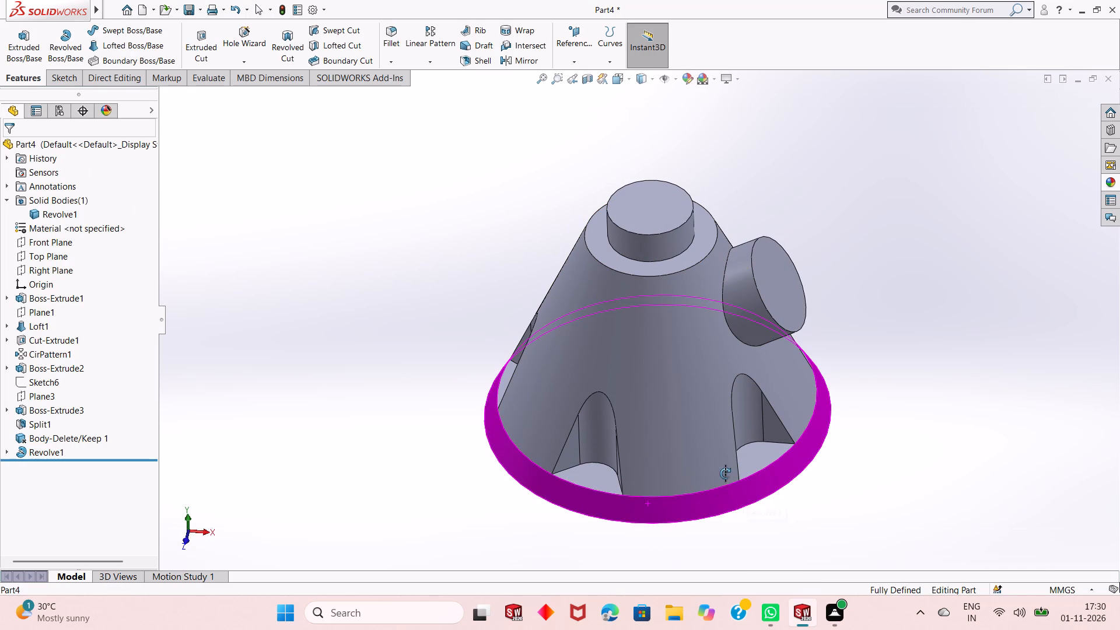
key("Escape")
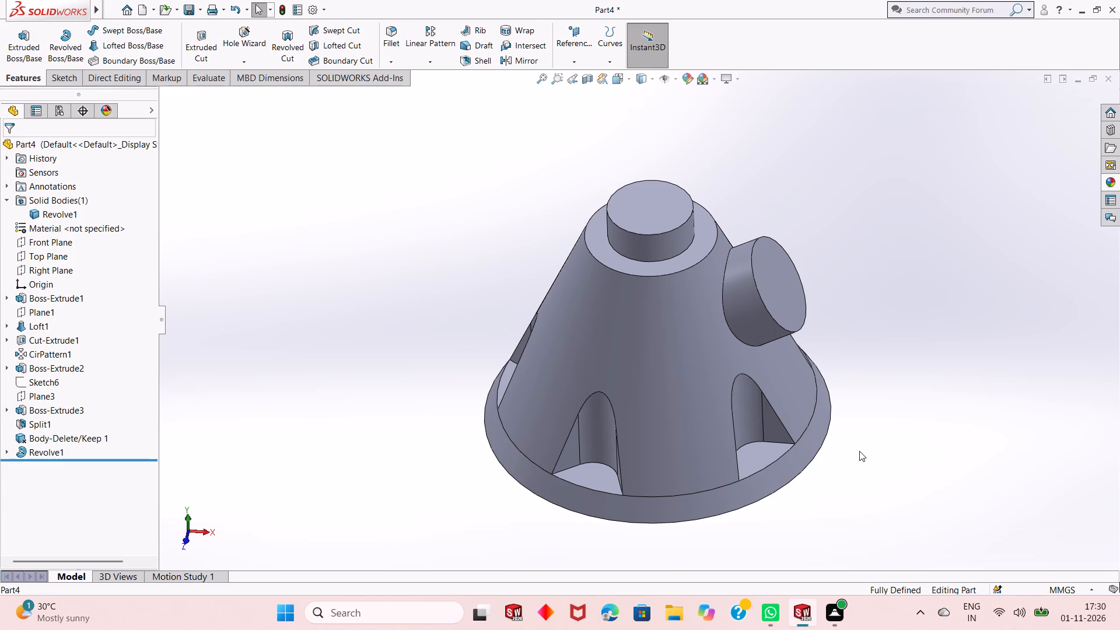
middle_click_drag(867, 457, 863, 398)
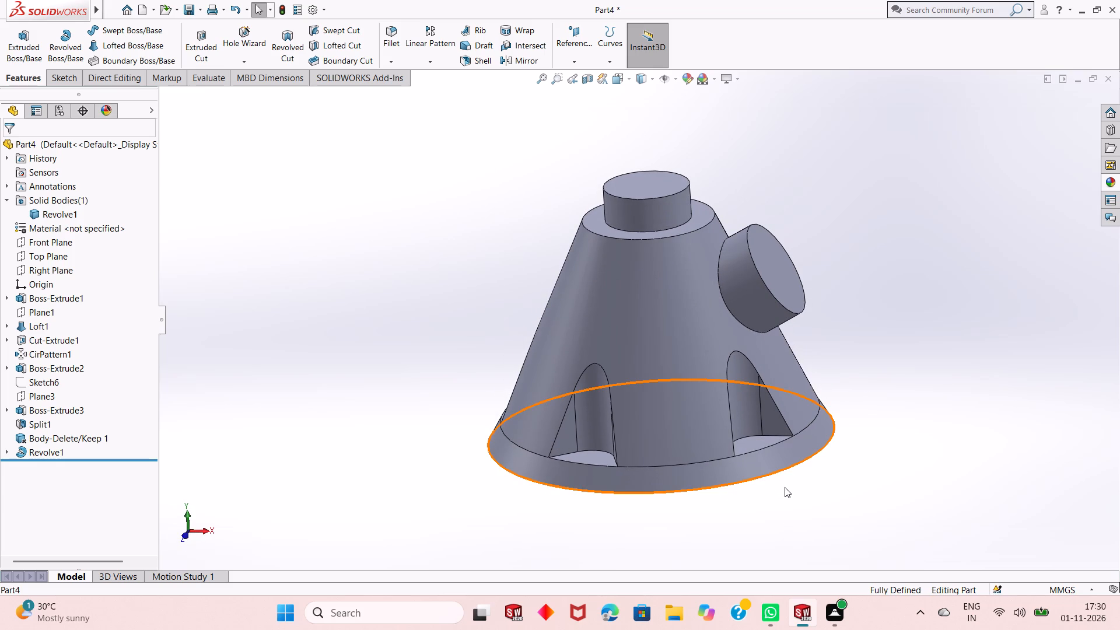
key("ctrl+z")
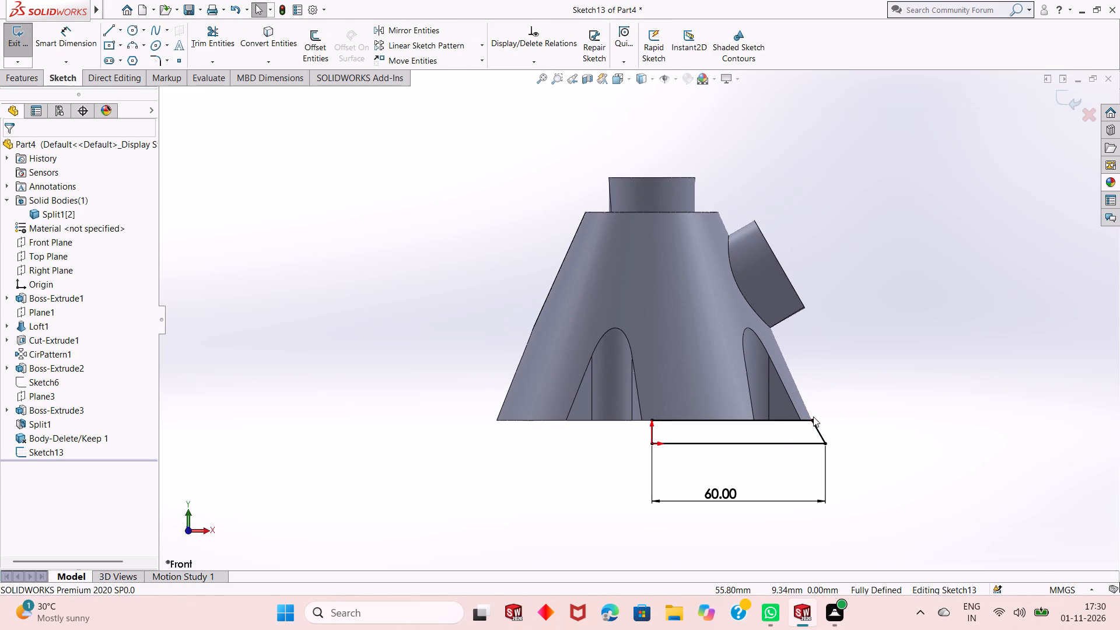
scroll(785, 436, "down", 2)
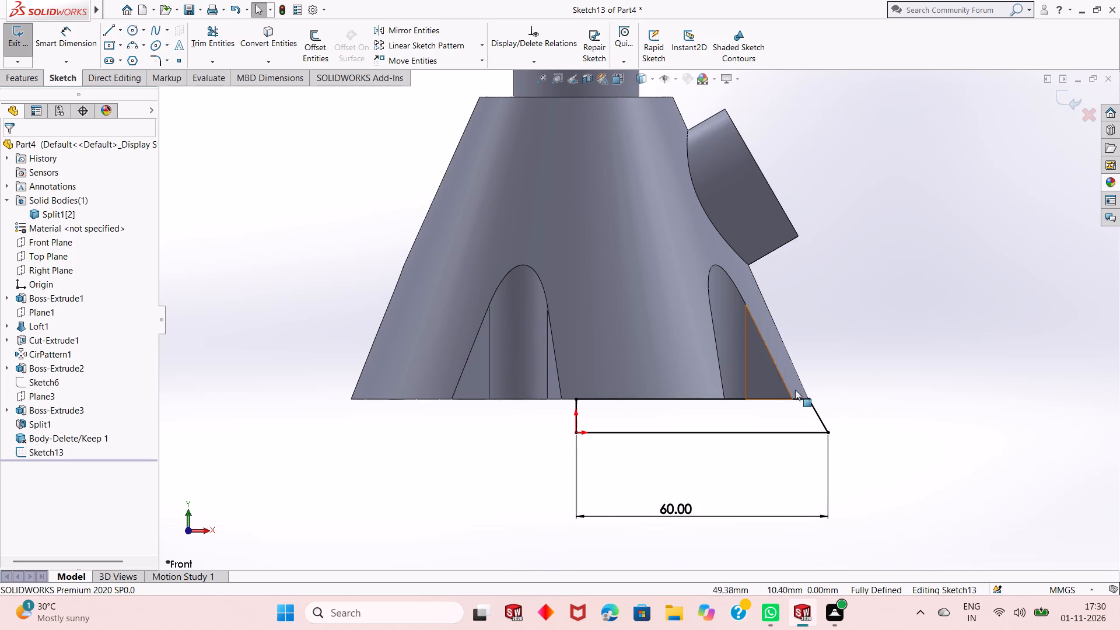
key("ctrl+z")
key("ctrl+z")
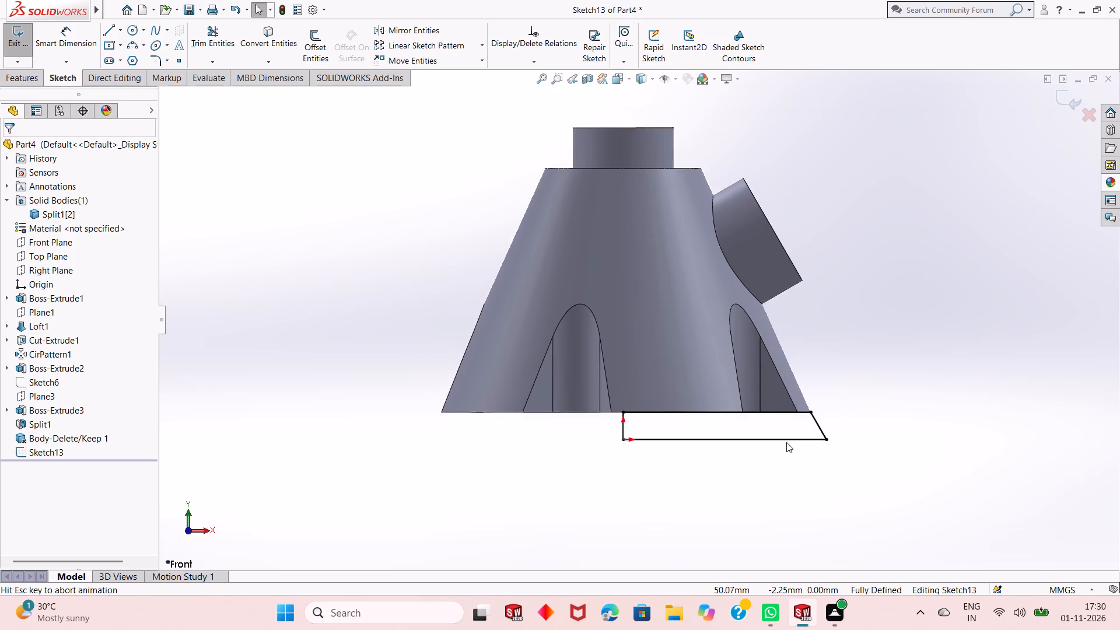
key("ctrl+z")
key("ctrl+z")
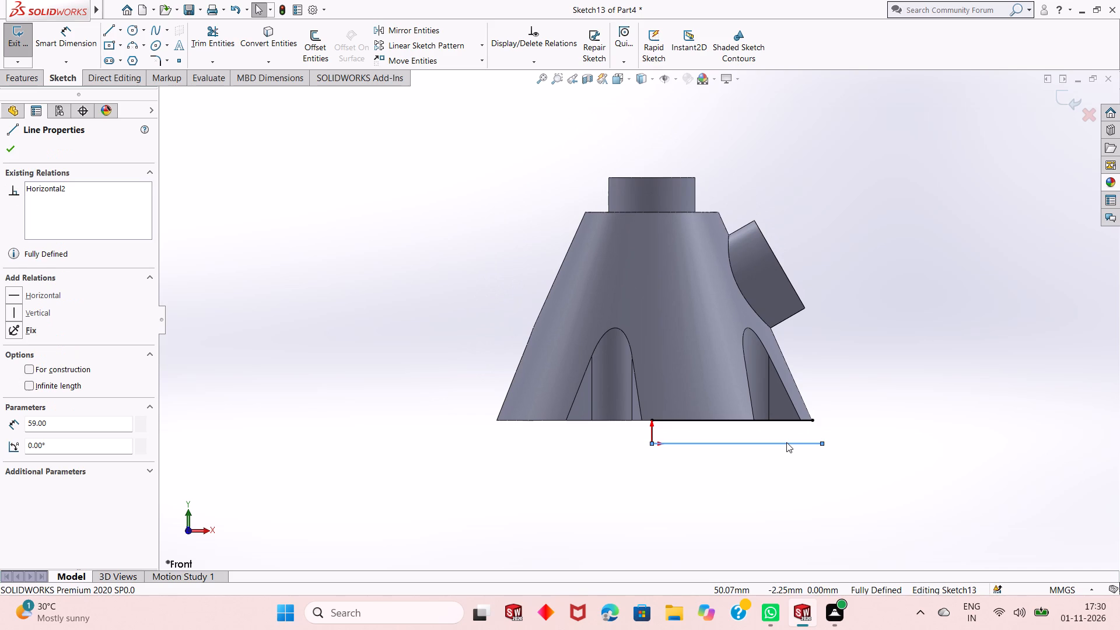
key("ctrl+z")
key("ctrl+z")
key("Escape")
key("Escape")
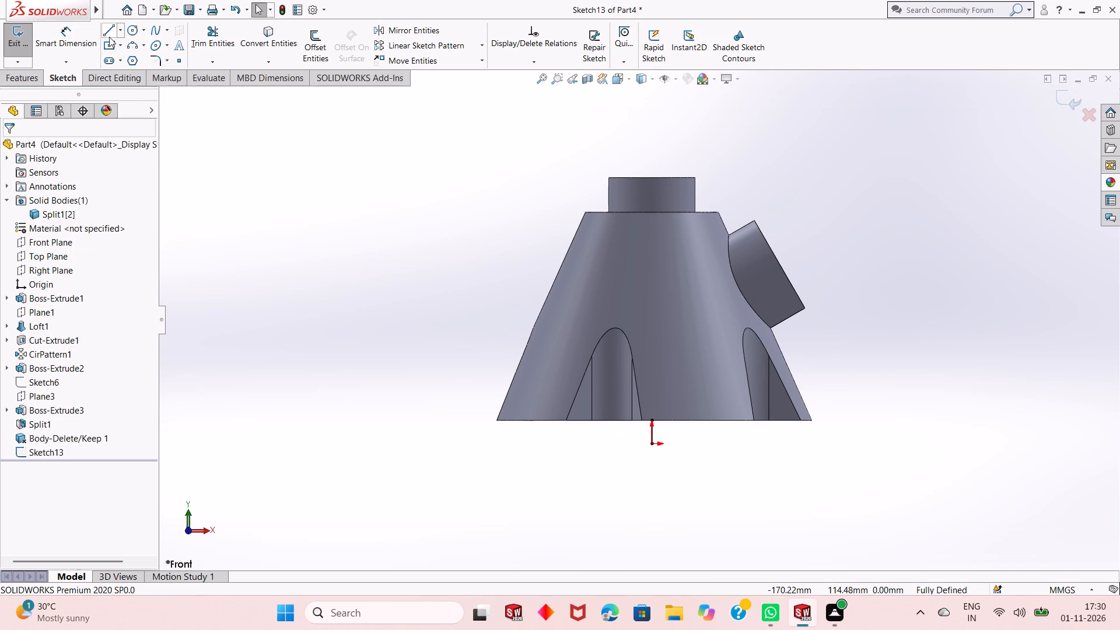
Redraw the closed rim profile along the cone's base to its lower corner, outward down to the origin's level, and back through the origin.
left_click(107, 33)
left_click(650, 419)
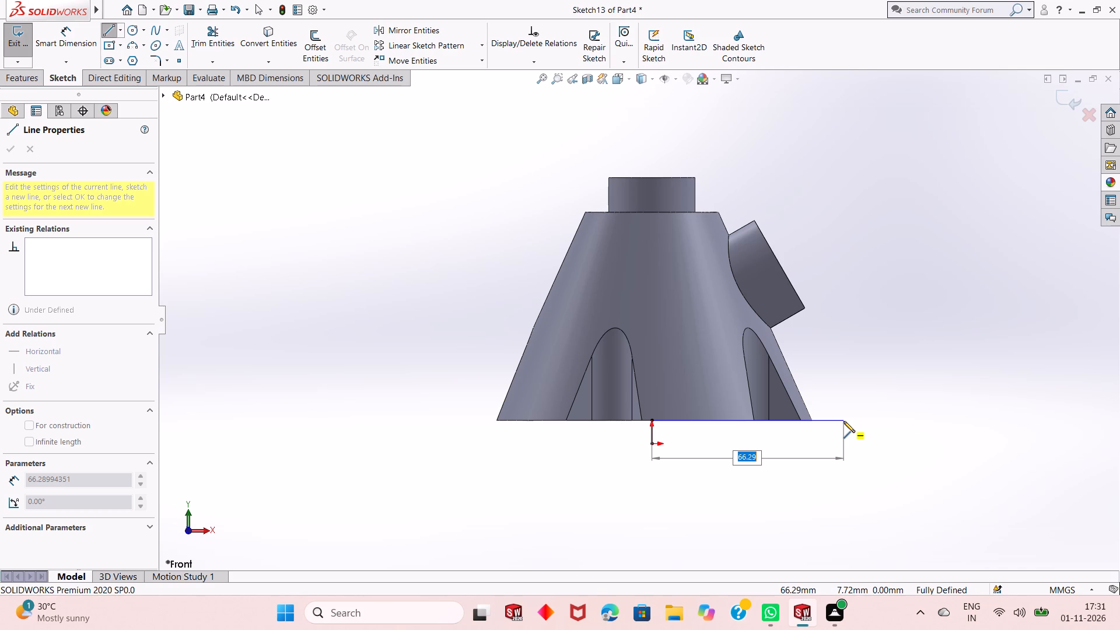
left_click(813, 422)
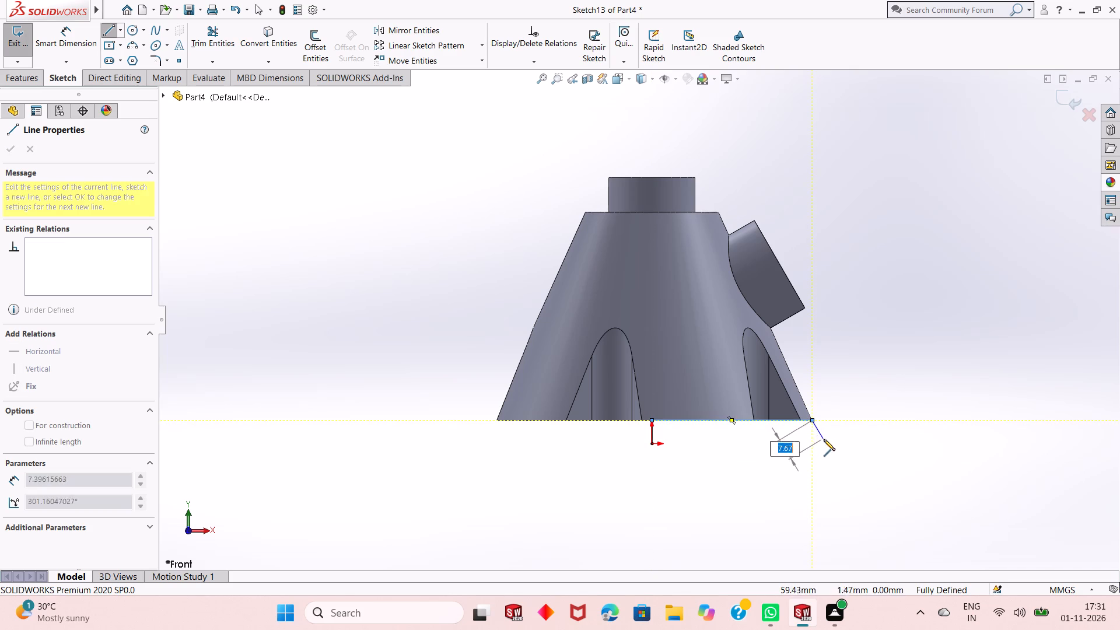
left_click(825, 443)
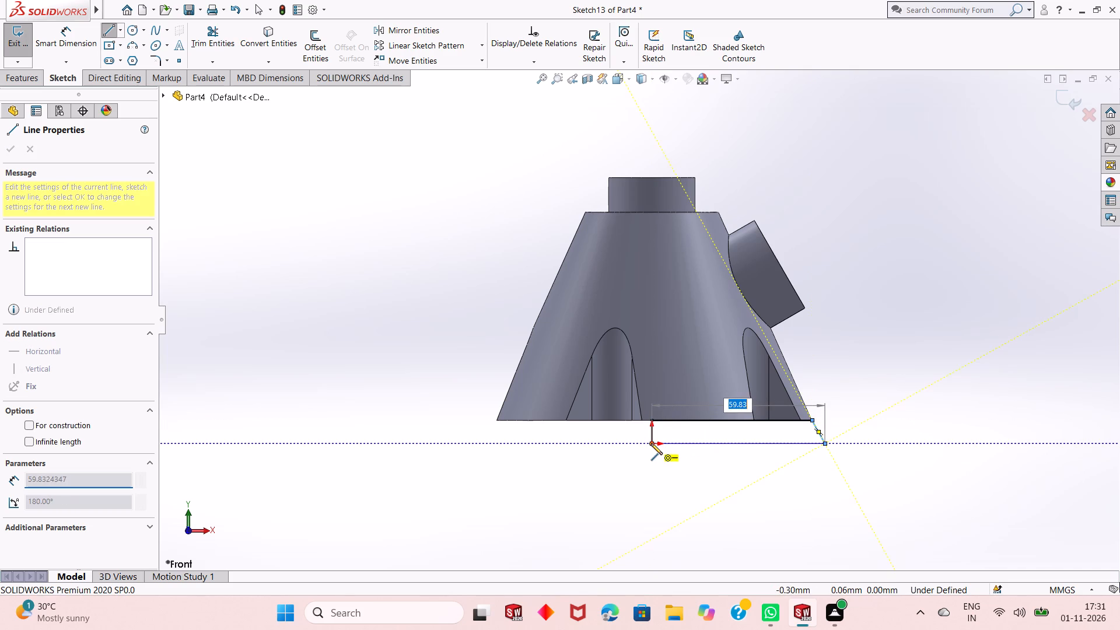
left_click(651, 443)
left_click(652, 421)
key("Escape")
key("Escape")
key("Escape")
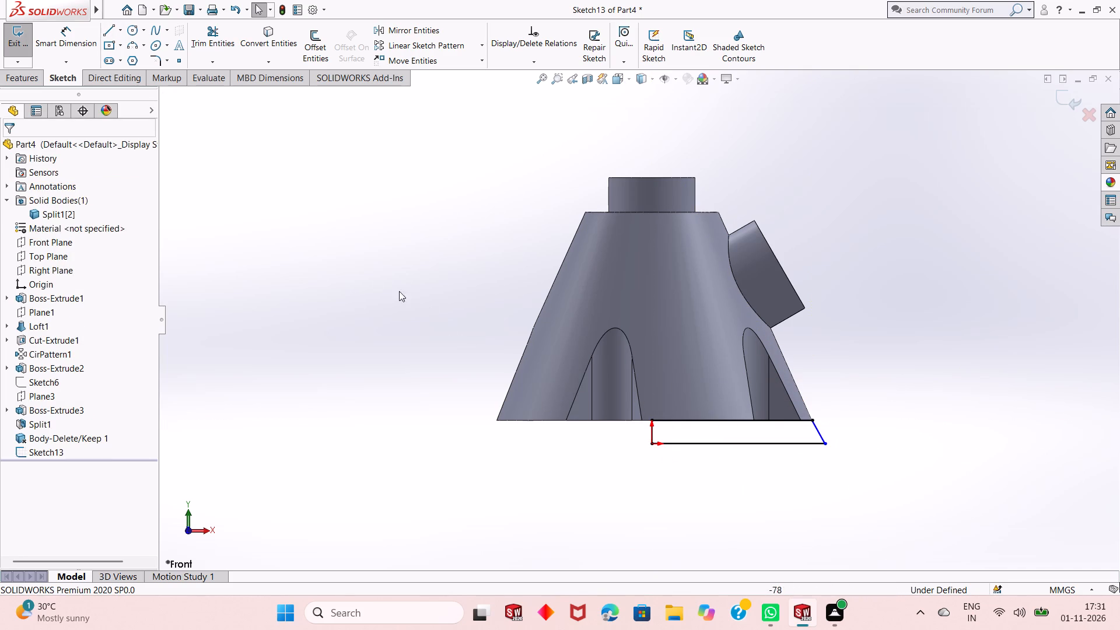
key("Escape")
Dimension the redrawn rim profile's base line to 60 mm.
left_click(87, 47)
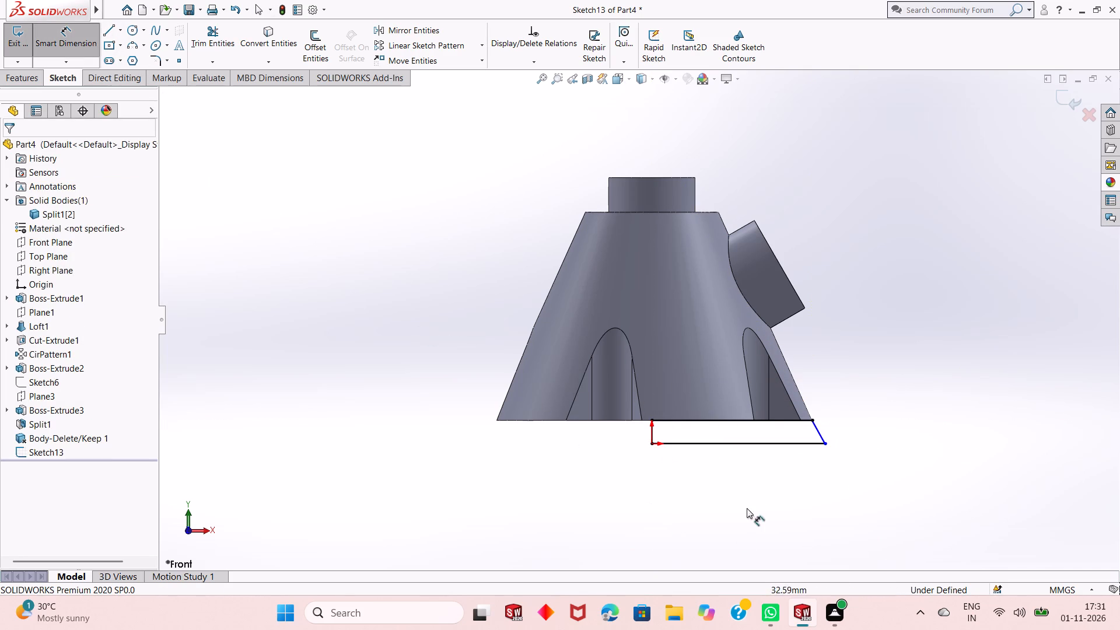
left_click(790, 443)
left_click(785, 471)
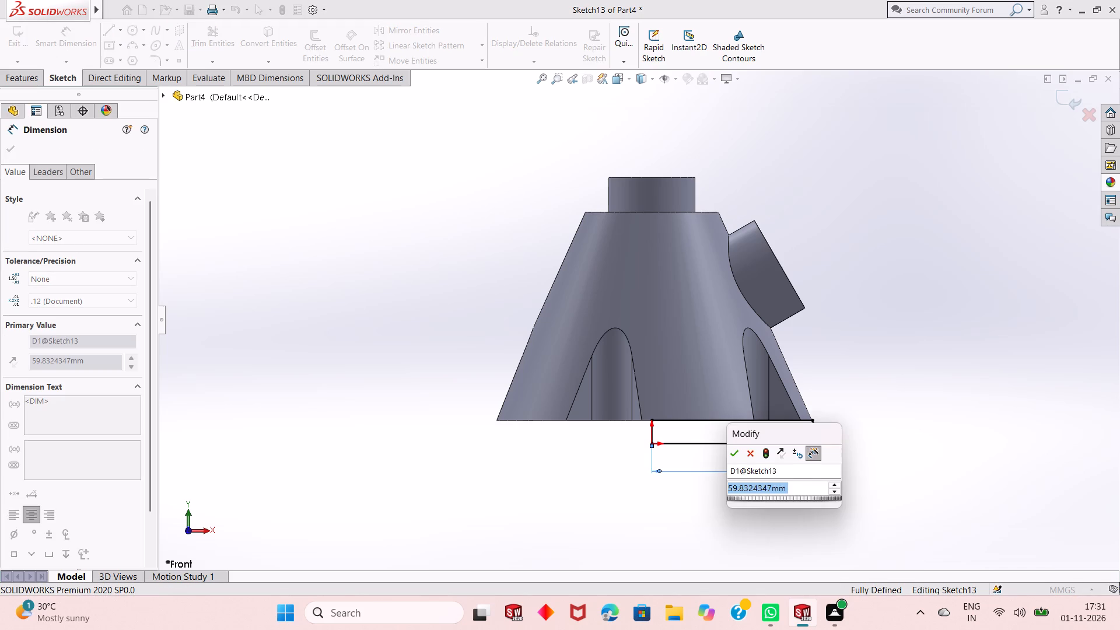
type("60")
key("Return")
key("Escape")
key("Escape")
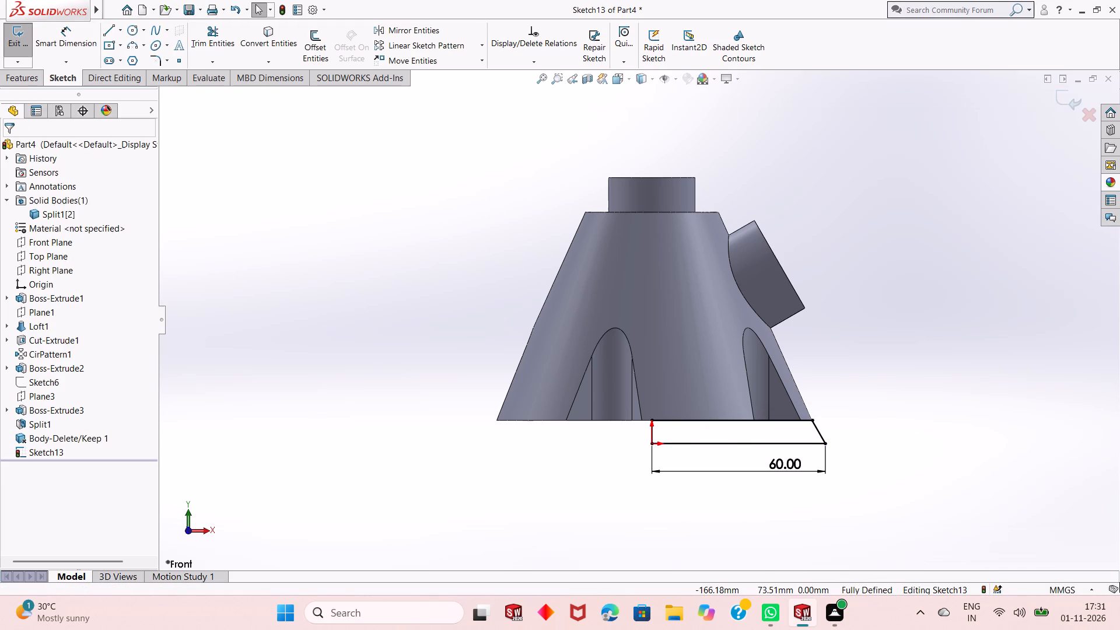
Revolve the redrawn rim profile 360° about the short vertical line at the origin, merged with the cone.
left_click(42, 87)
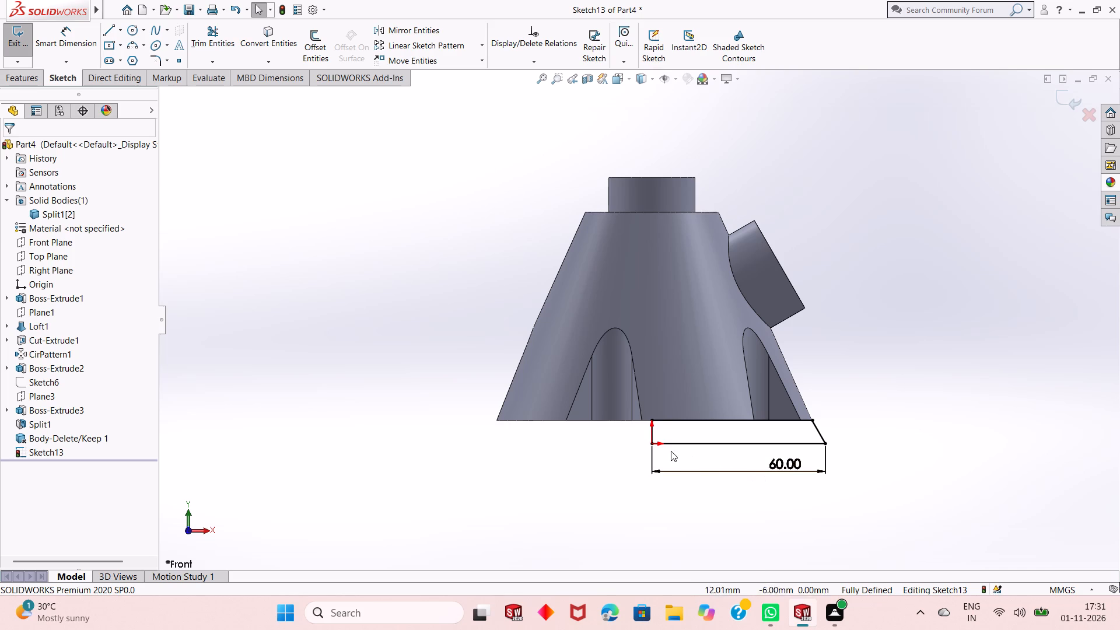
left_click(11, 75)
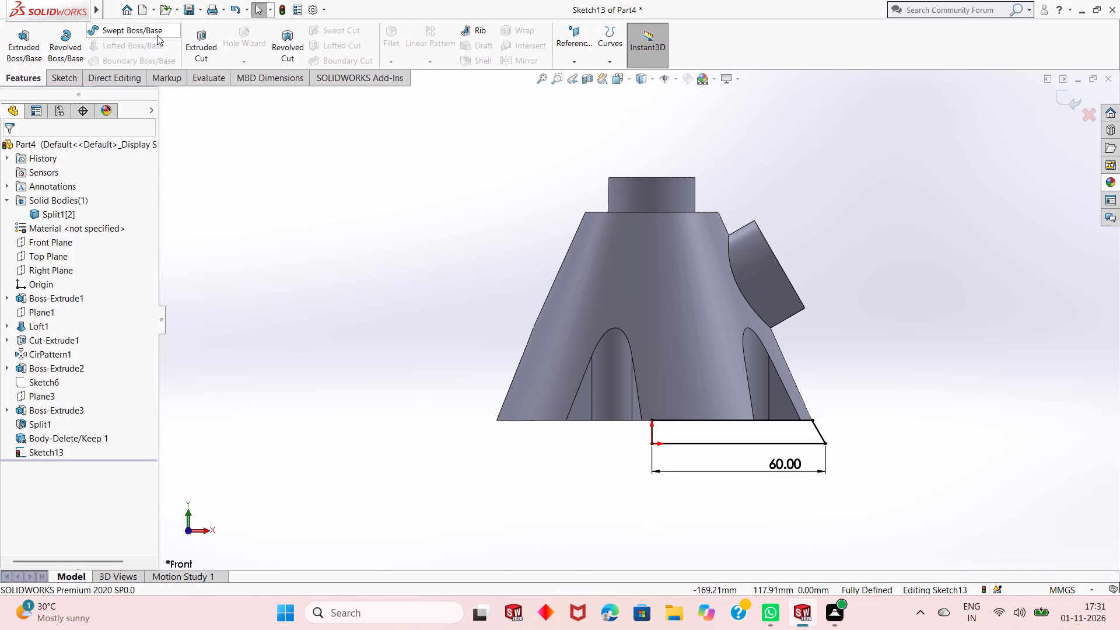
left_click(72, 51)
left_click(649, 429)
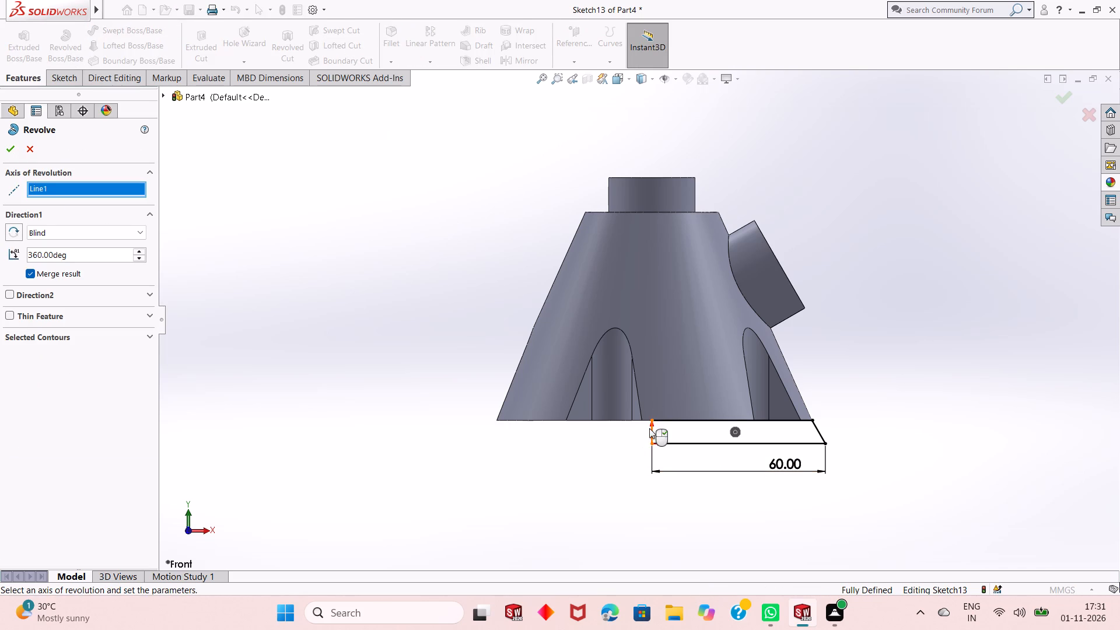
left_click(15, 153)
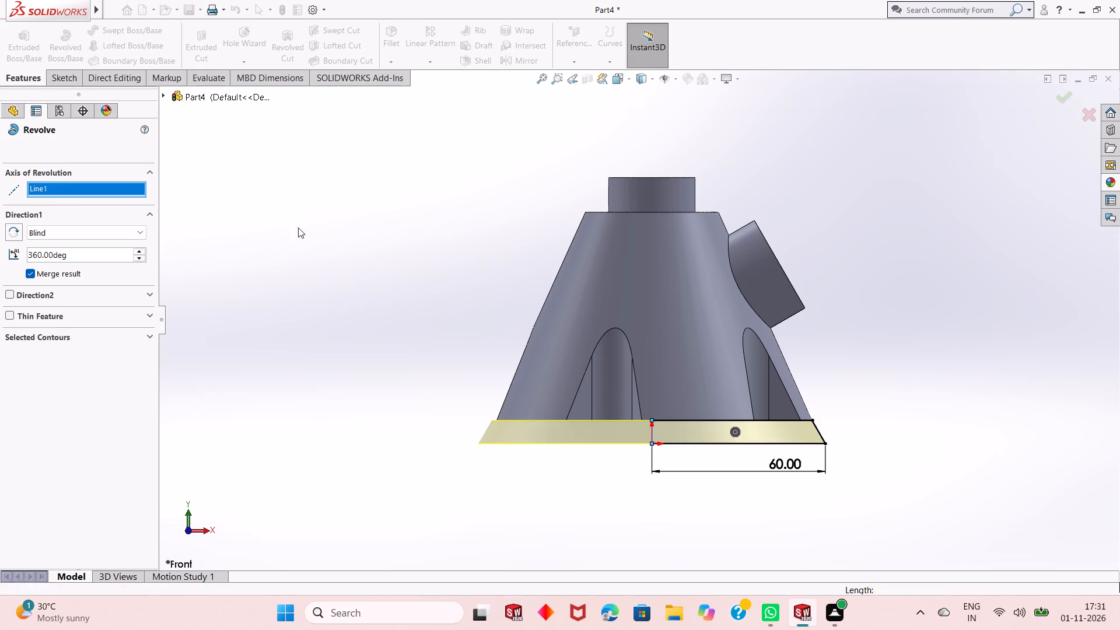
Examine the revolved rim around the cone's arched cutouts and review the revolve's settings.
middle_click_drag(378, 247, 376, 433)
scroll(506, 409, "down", 3)
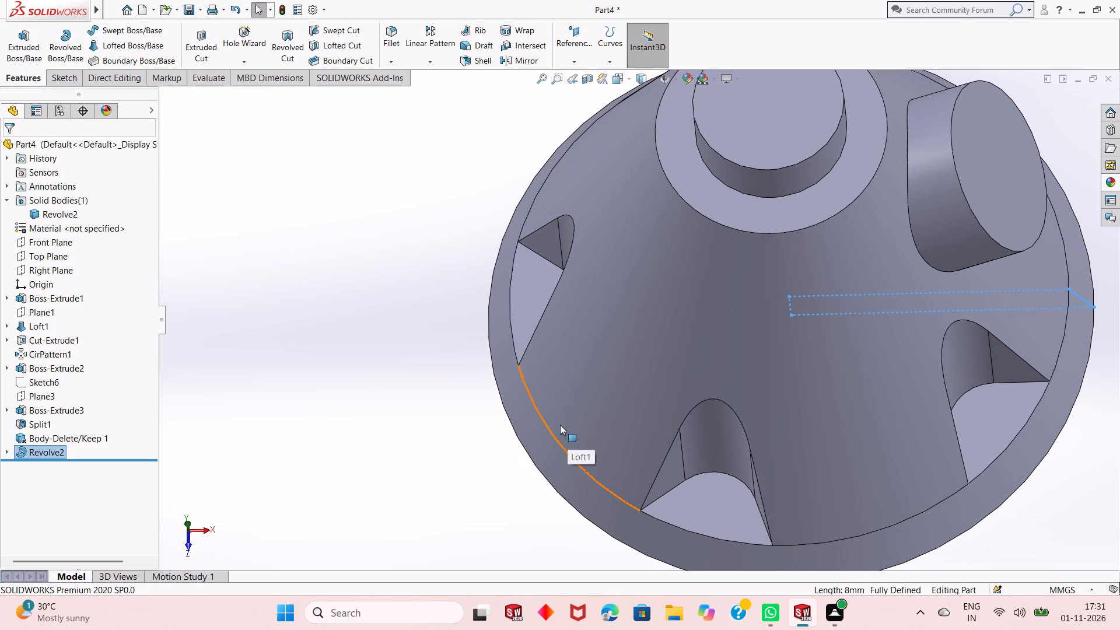
scroll(794, 526, "up", 2)
middle_click_drag(797, 514, 790, 363)
middle_click_drag(859, 493, 890, 453)
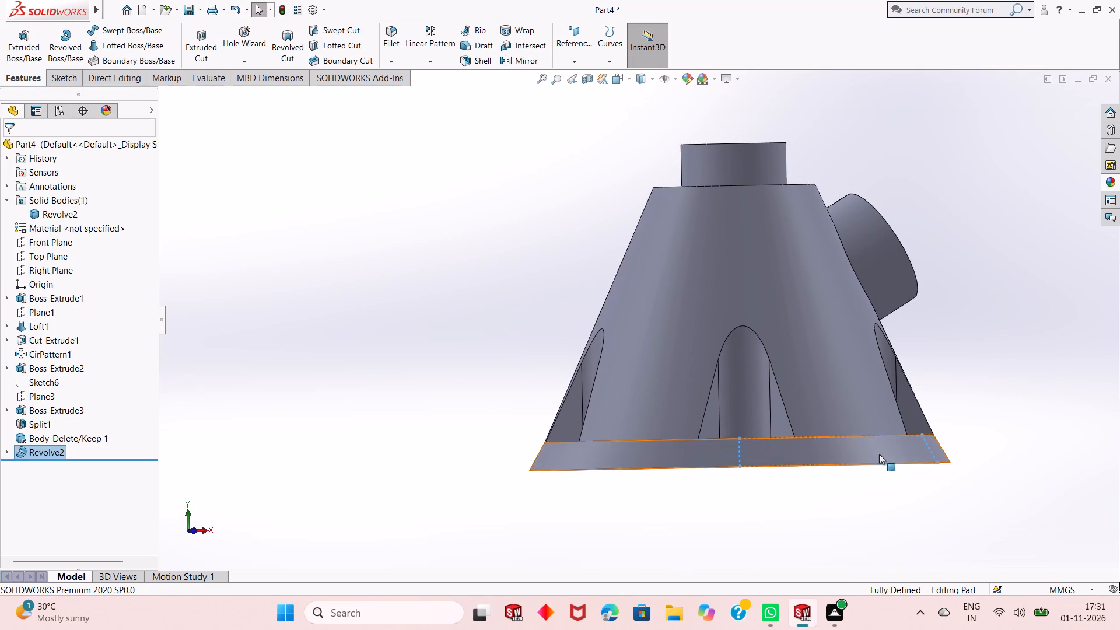
middle_click_drag(827, 512, 813, 508)
key("Escape")
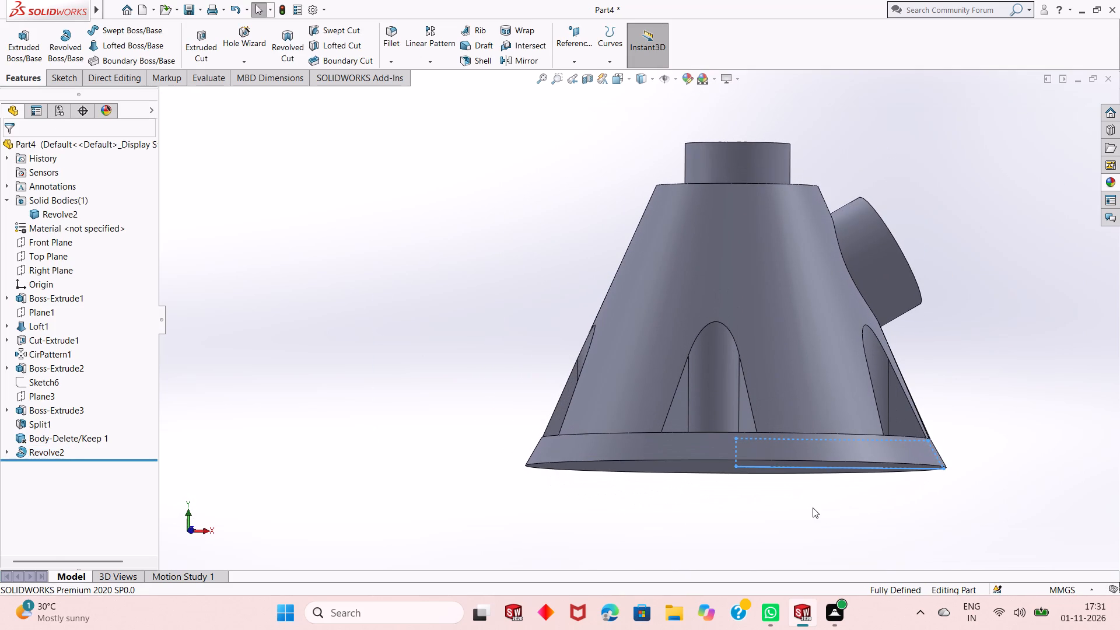
left_click(31, 453)
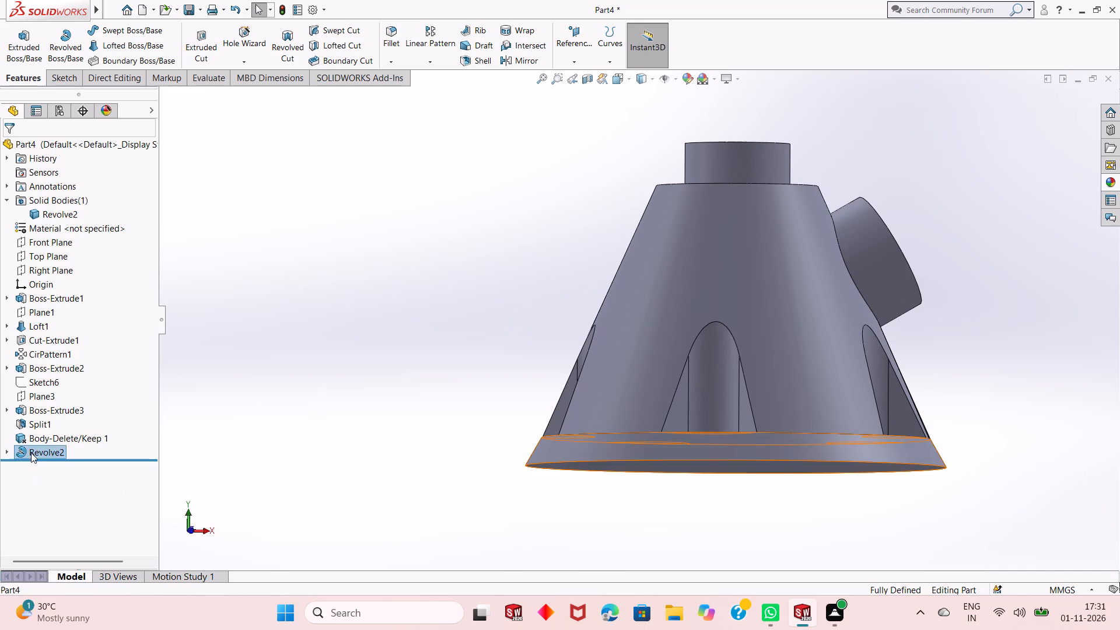
left_click(46, 419)
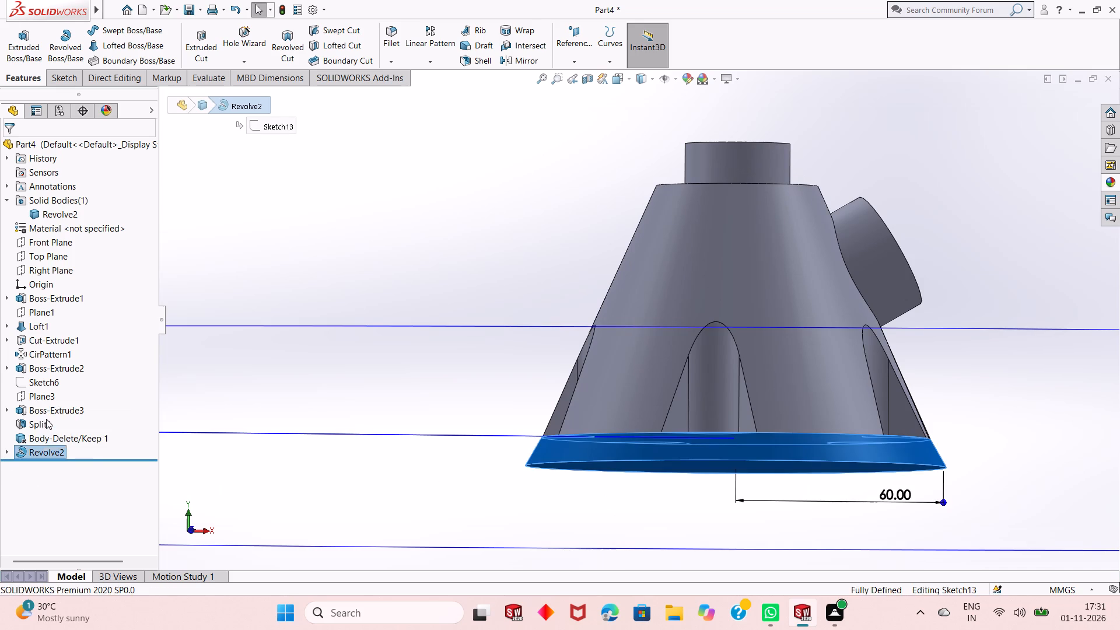
middle_click_drag(503, 399, 511, 411)
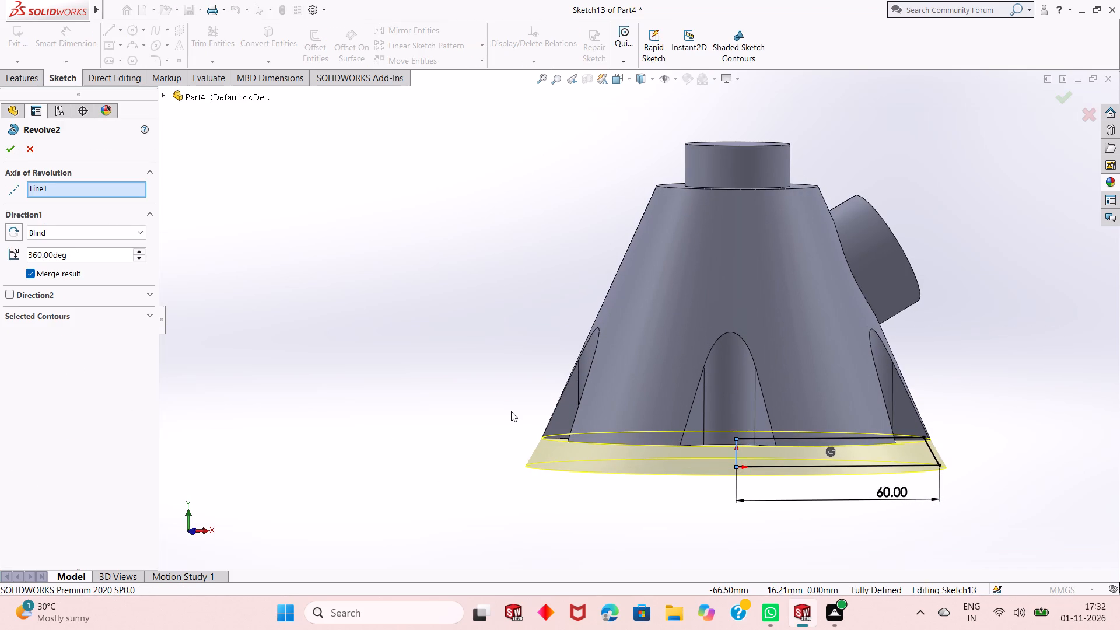
middle_click_drag(511, 411, 508, 442)
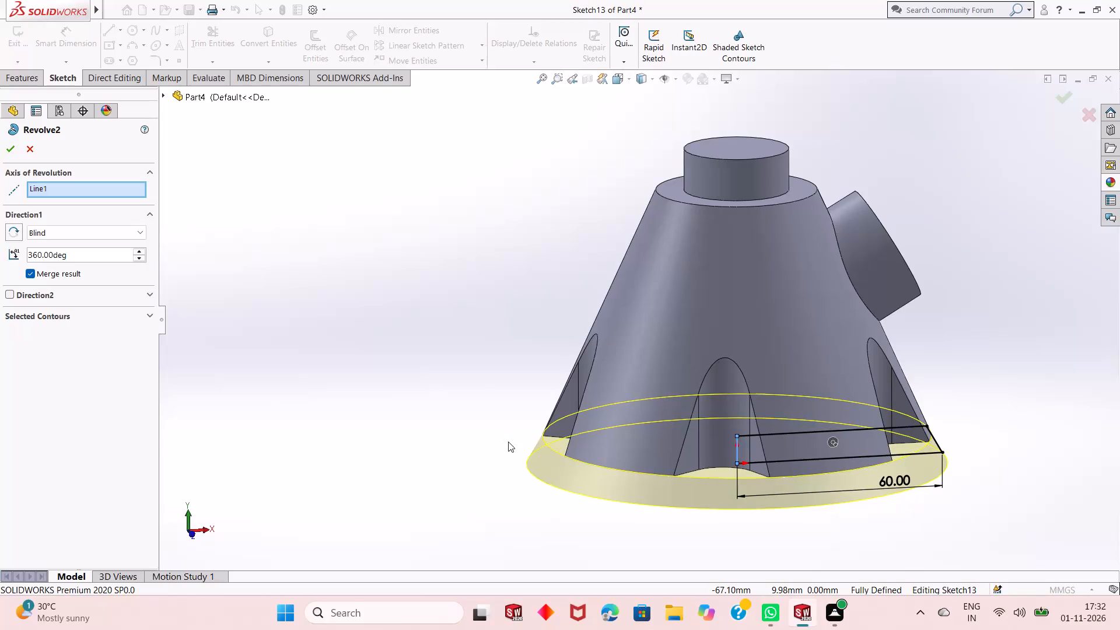
key("Escape")
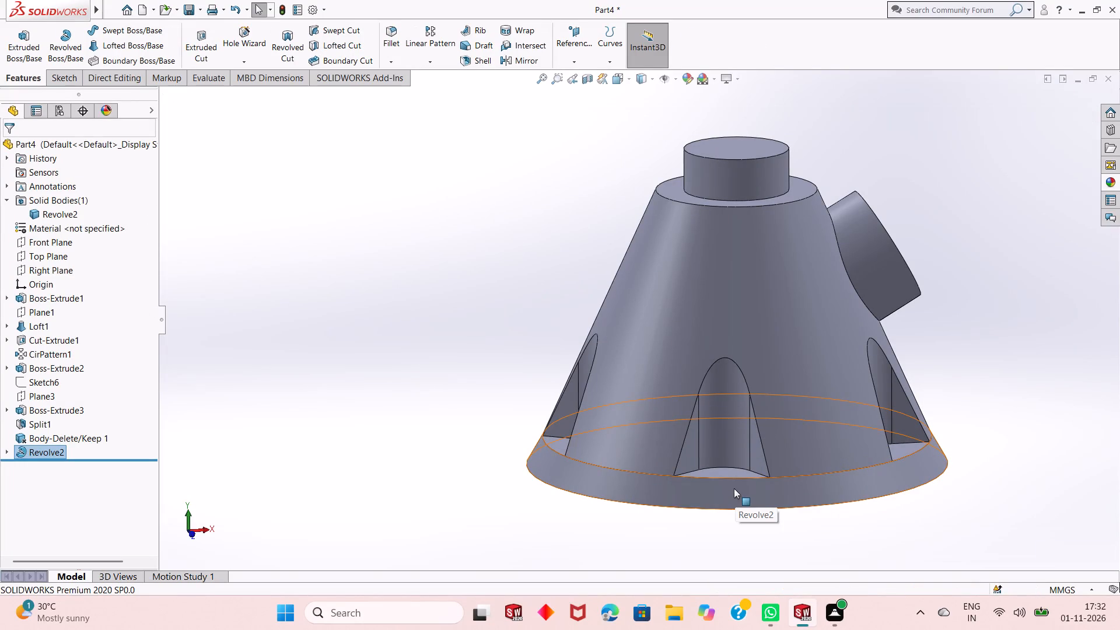
Shell the part with a 5 mm wall thickness, removing the flat underside face of the rim.
middle_click_drag(797, 470, 811, 531)
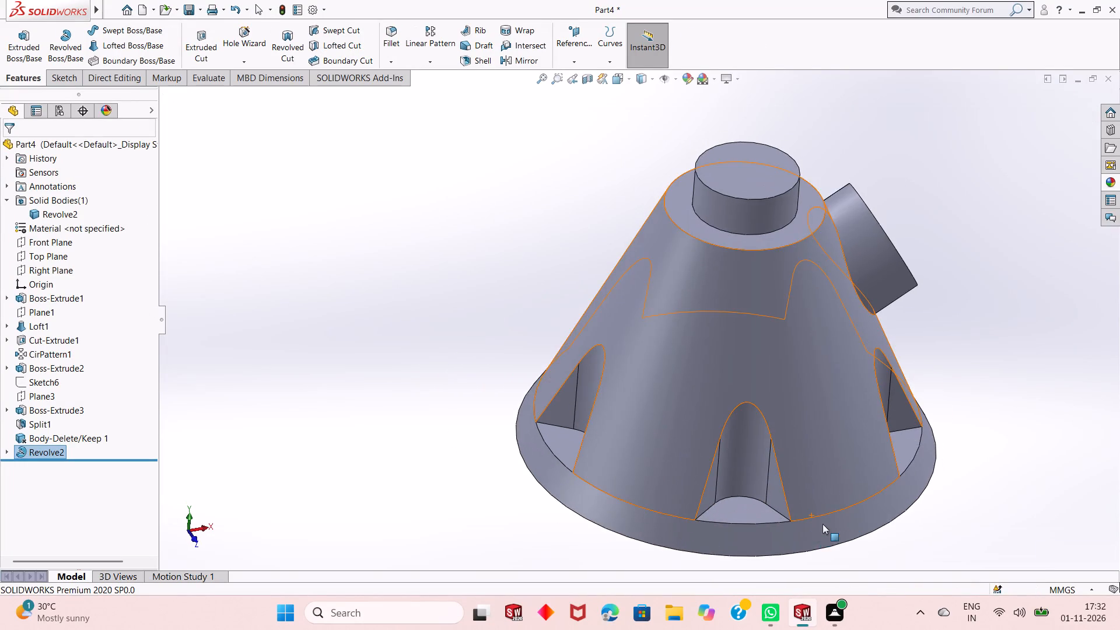
scroll(822, 524, "down", 8)
scroll(744, 487, "up", 5)
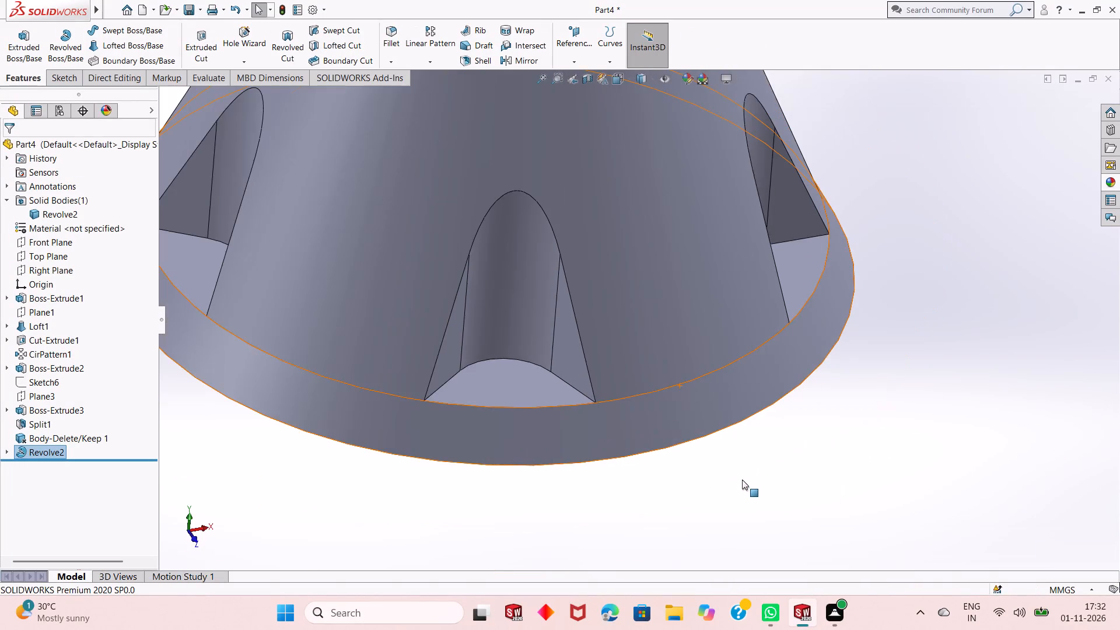
scroll(742, 480, "up", 2)
middle_click_drag(647, 449, 641, 385)
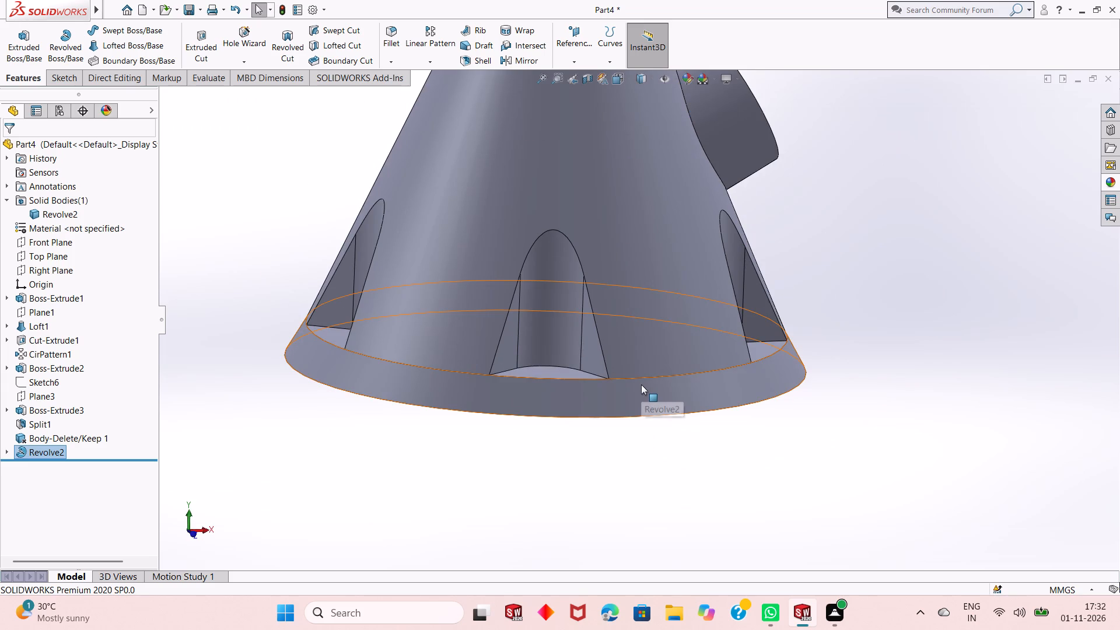
scroll(641, 384, "up", 2)
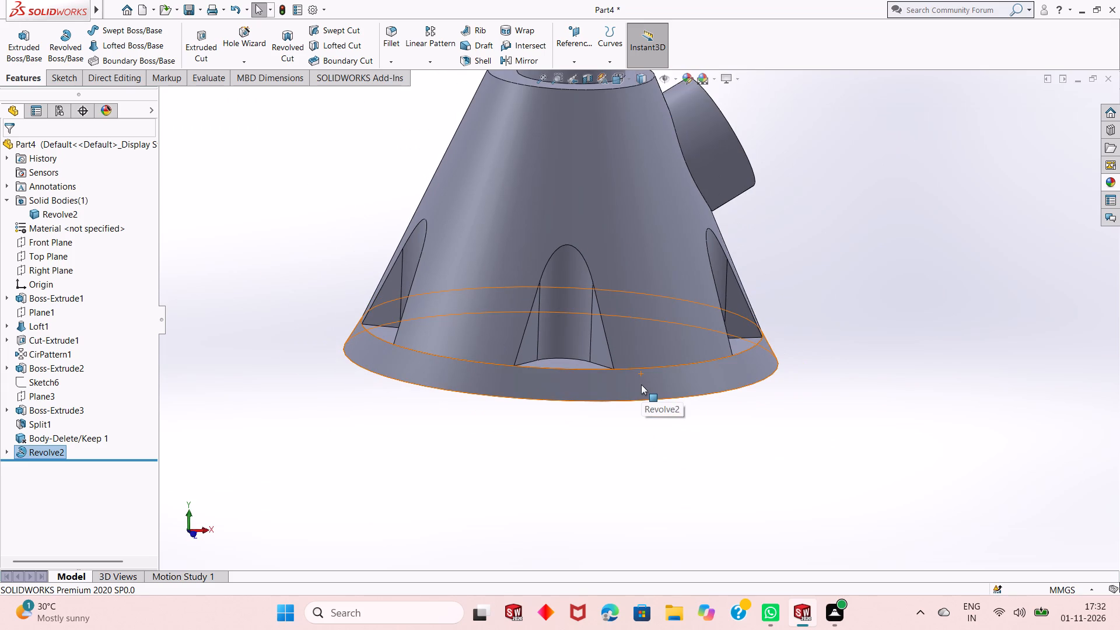
scroll(641, 384, "up", 1)
middle_click_drag(607, 407, 585, 315)
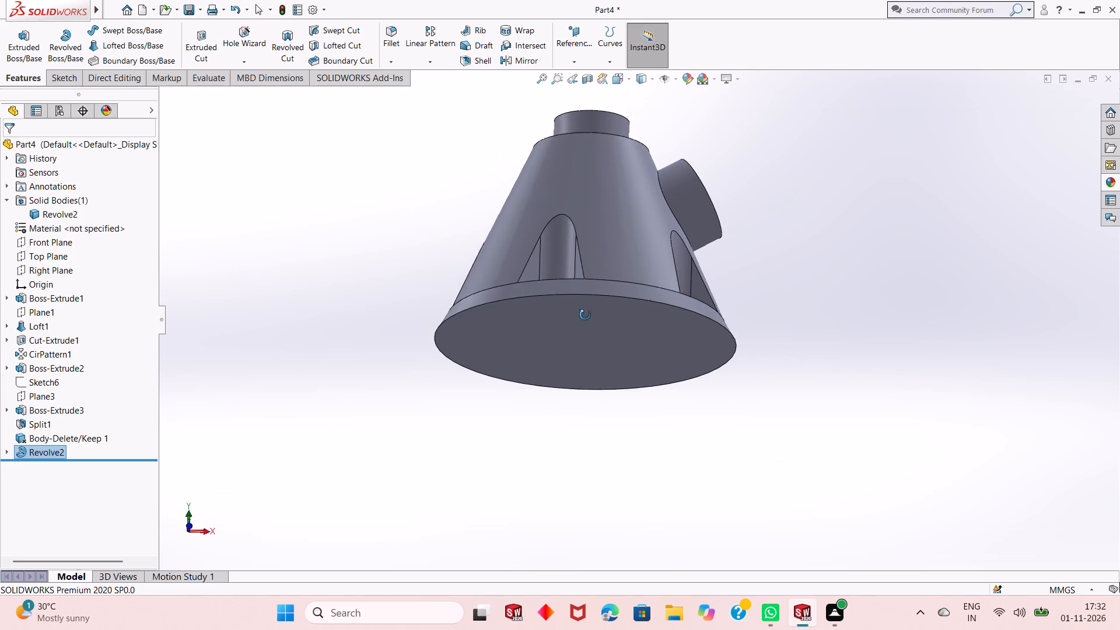
middle_click_drag(585, 315, 585, 313)
scroll(585, 311, "up", 1)
scroll(581, 232, "down", 2)
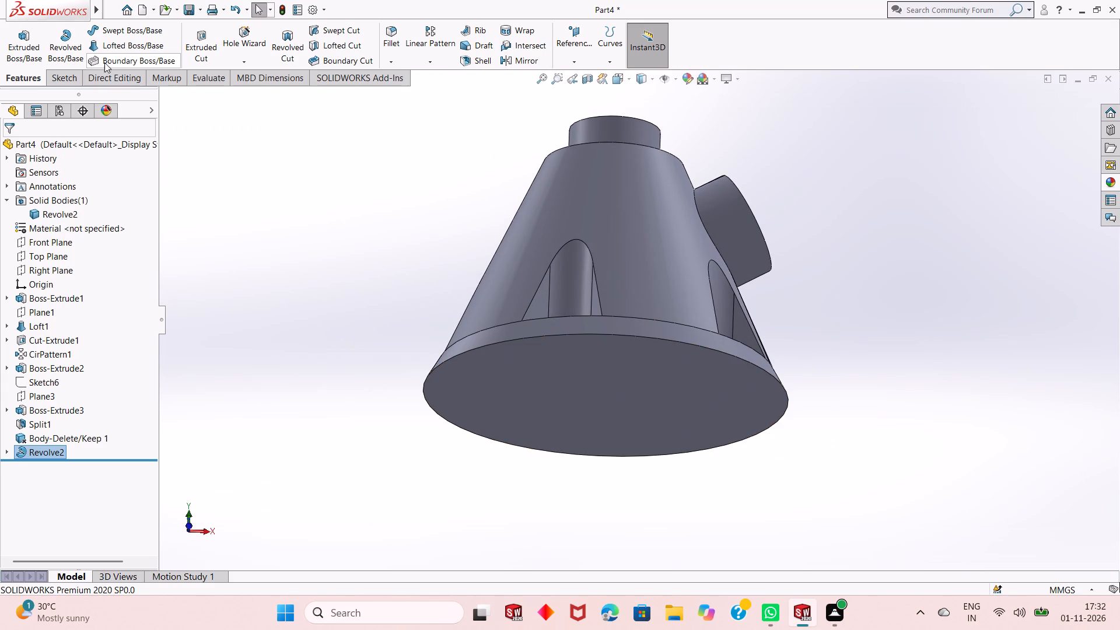
left_click(475, 60)
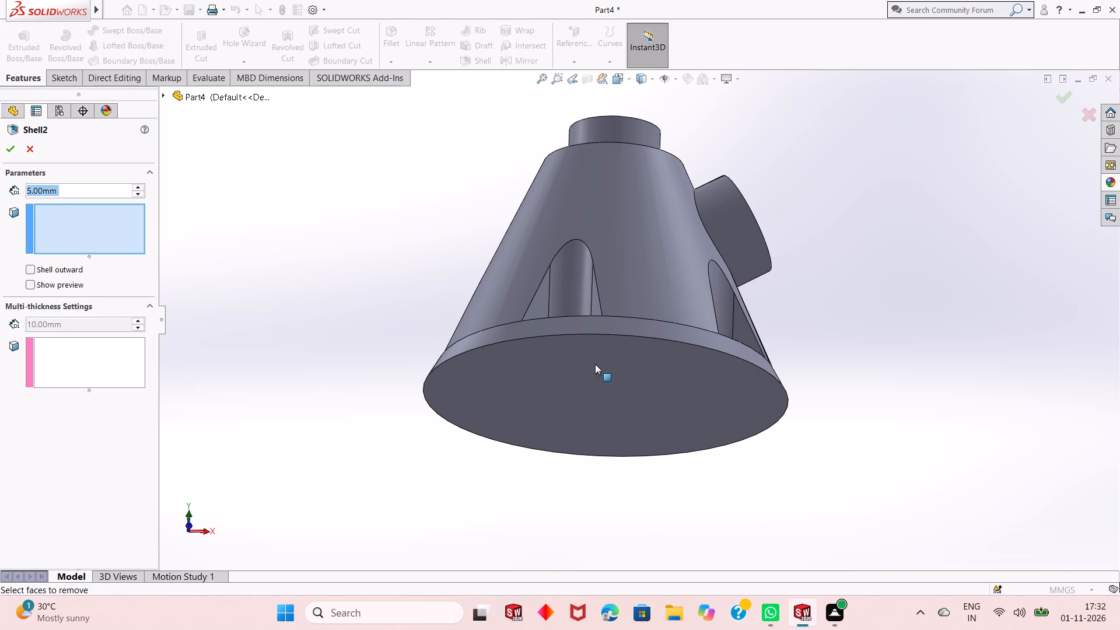
left_click(596, 365)
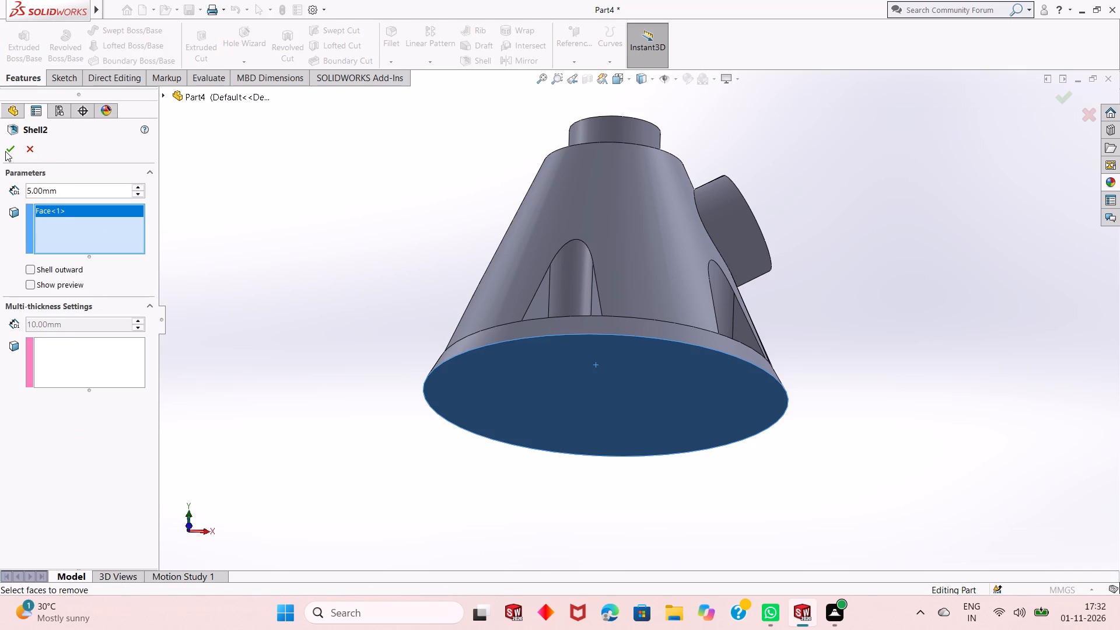
left_click(6, 148)
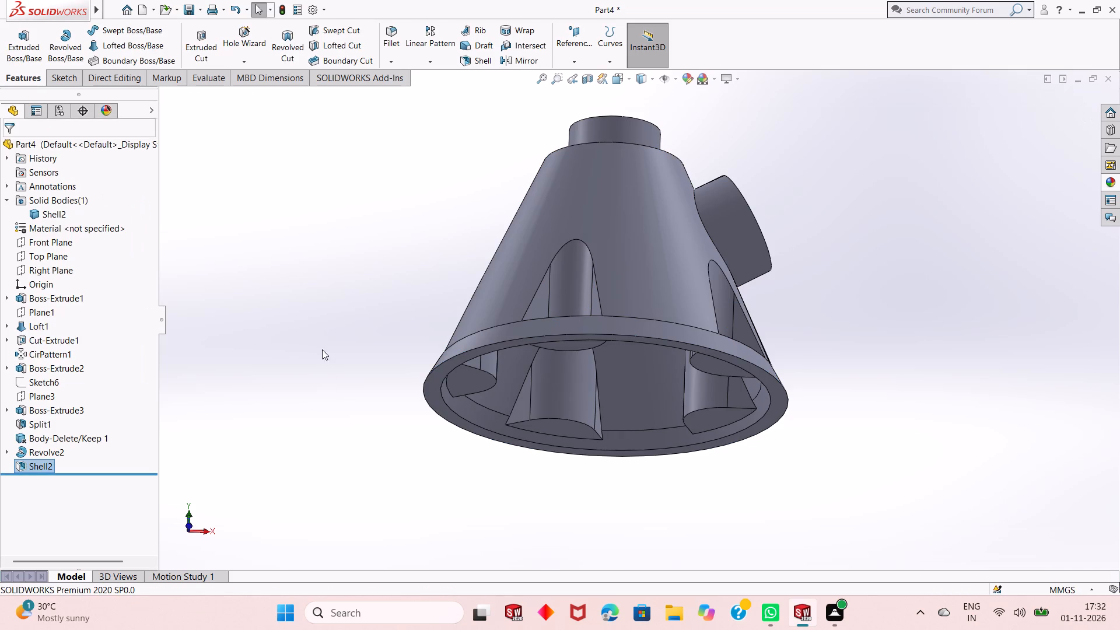
Examine the shelled interior and exterior around the arched cutouts and the base rim.
middle_click_drag(345, 362, 396, 283)
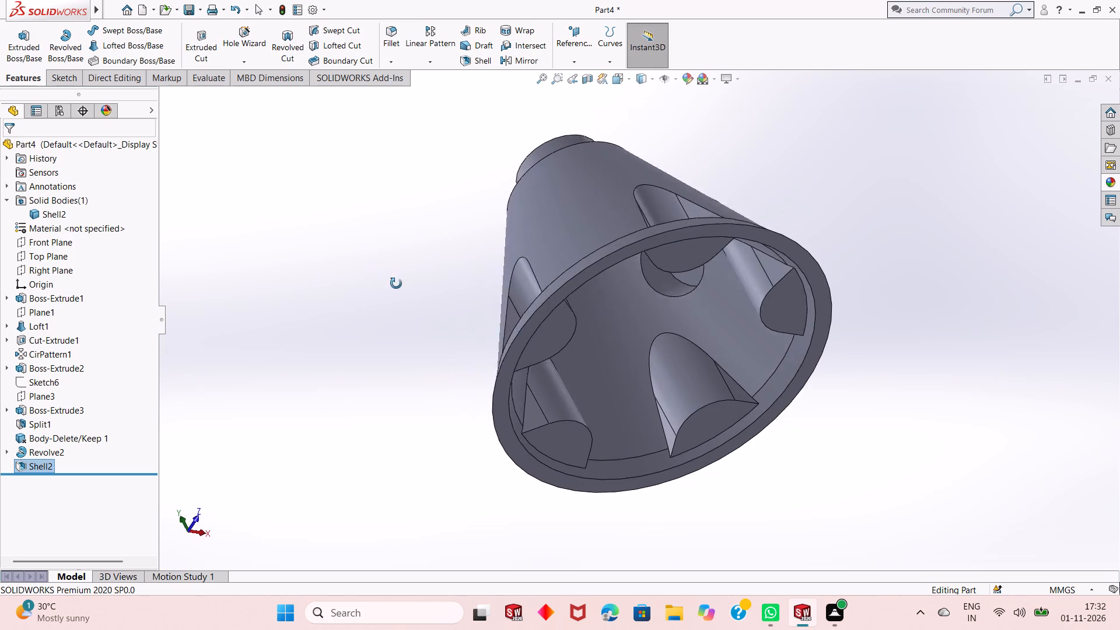
middle_click_drag(396, 283, 399, 537)
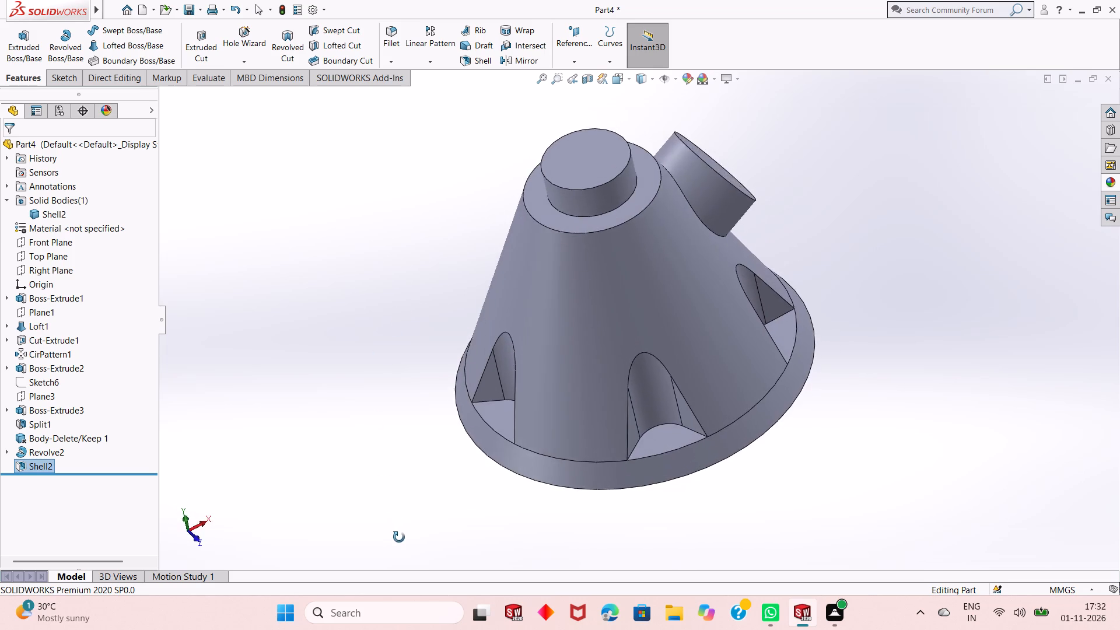
middle_click_drag(399, 537, 381, 311)
middle_click_drag(512, 475, 491, 492)
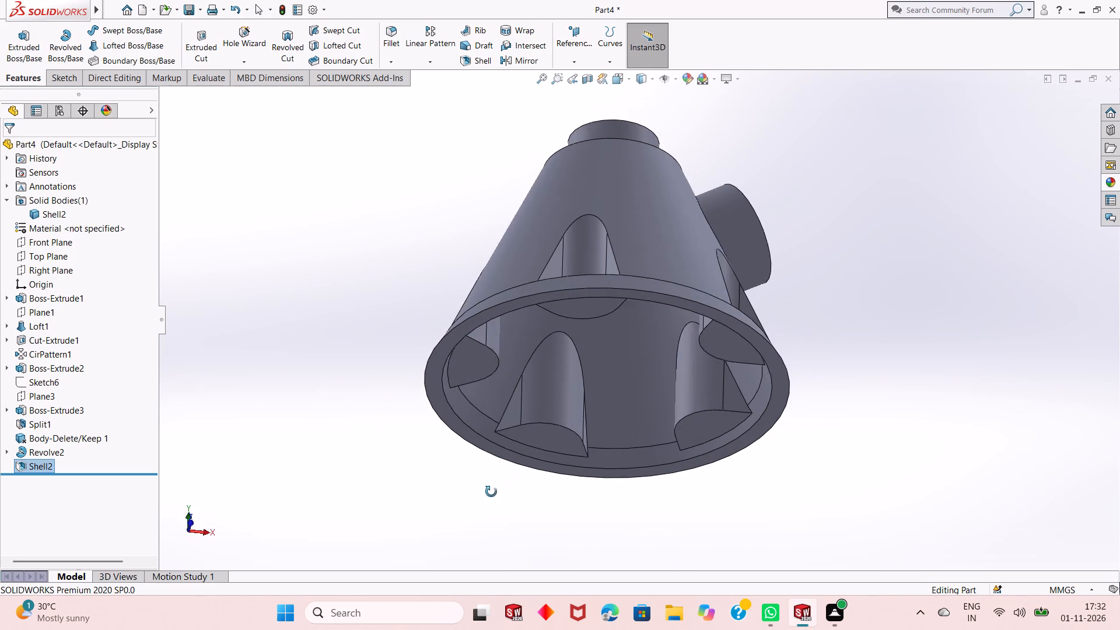
middle_click_drag(491, 492, 490, 492)
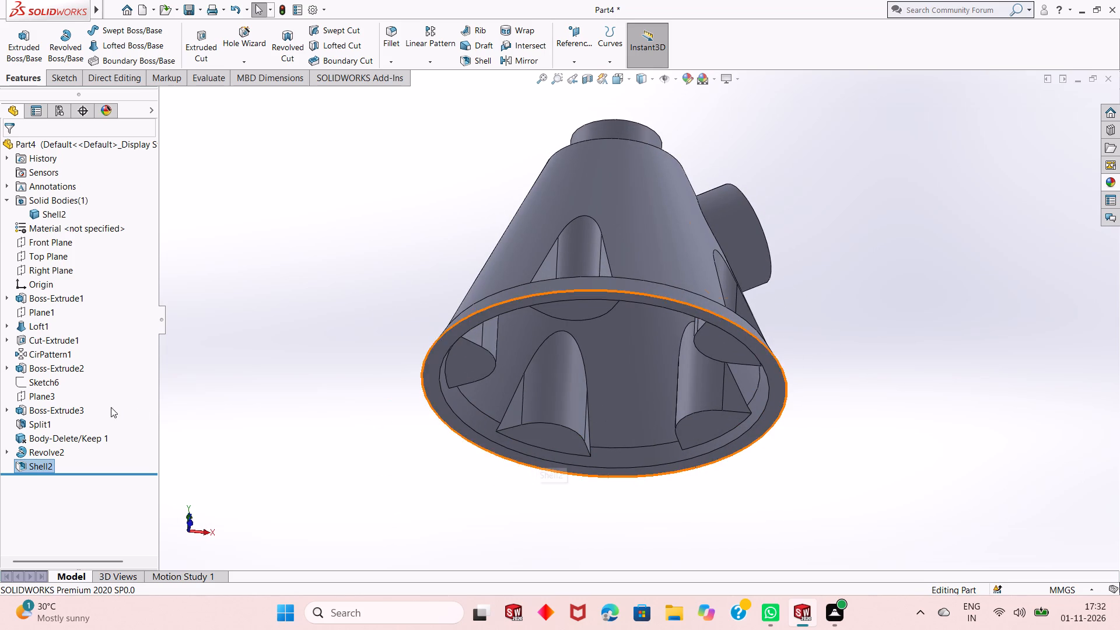
left_click(180, 355)
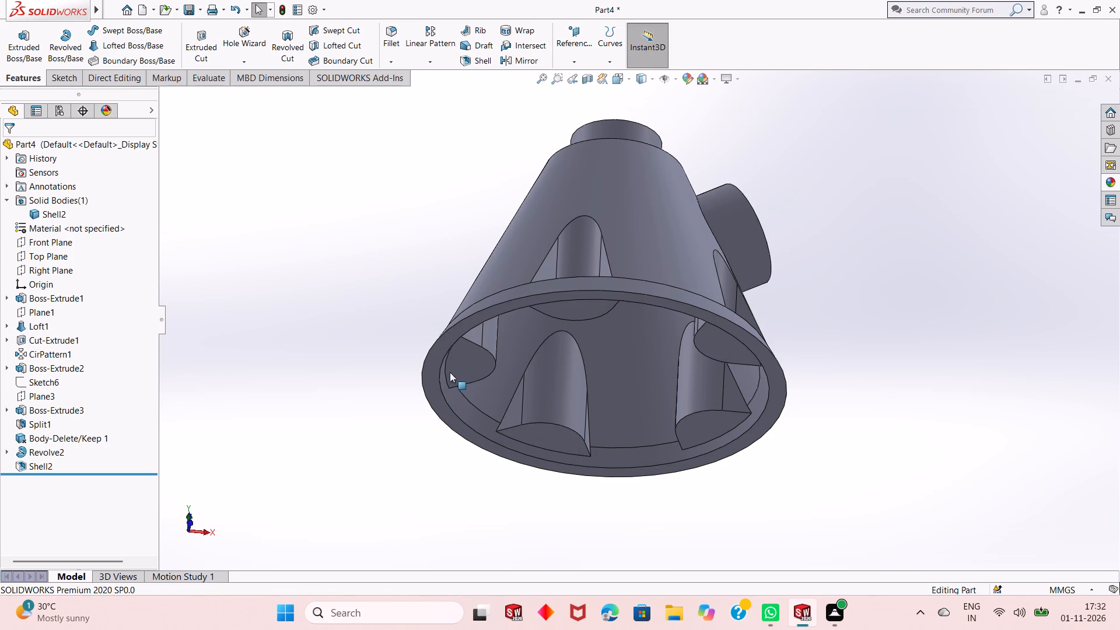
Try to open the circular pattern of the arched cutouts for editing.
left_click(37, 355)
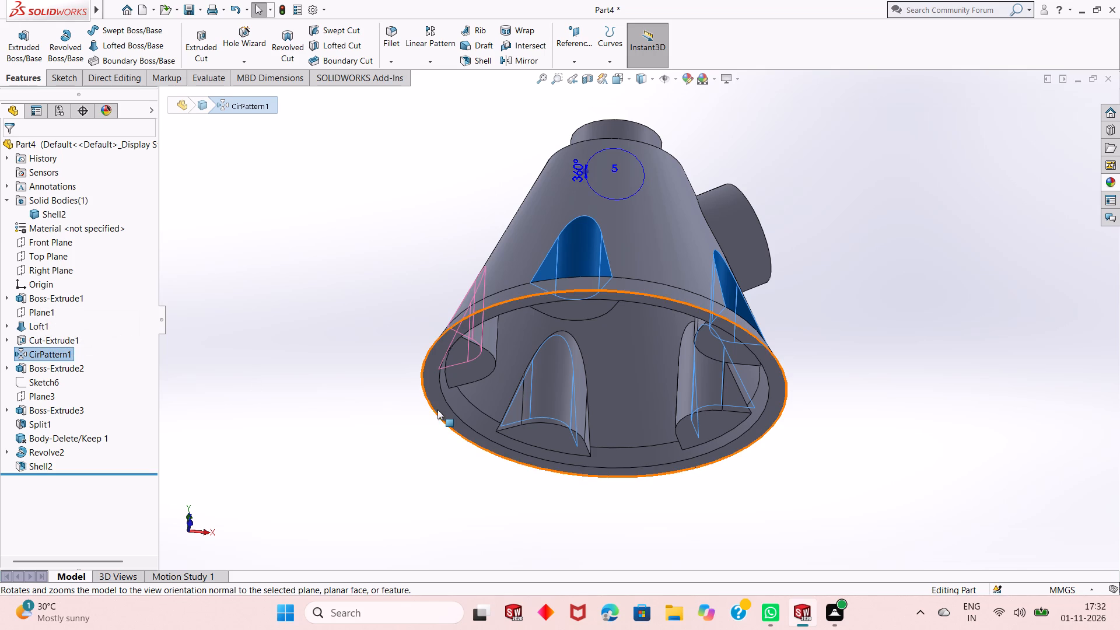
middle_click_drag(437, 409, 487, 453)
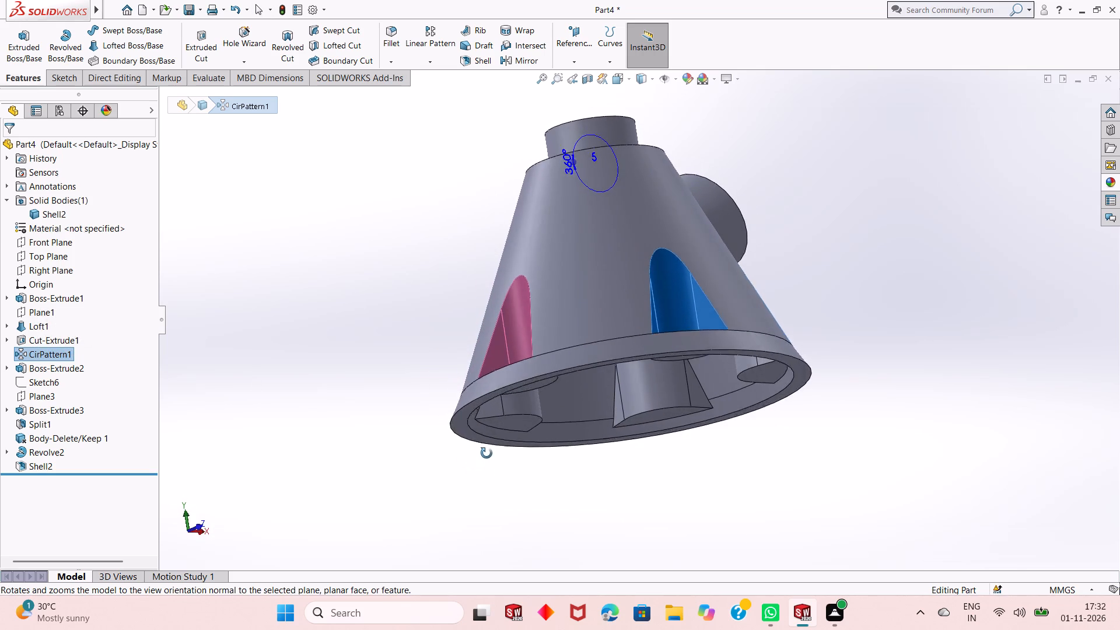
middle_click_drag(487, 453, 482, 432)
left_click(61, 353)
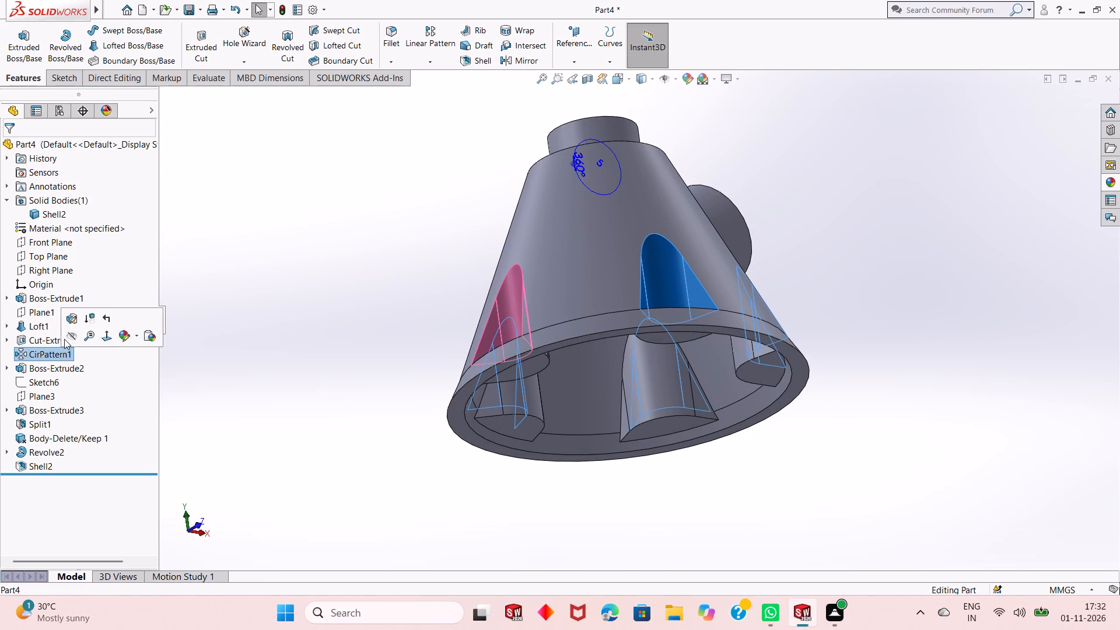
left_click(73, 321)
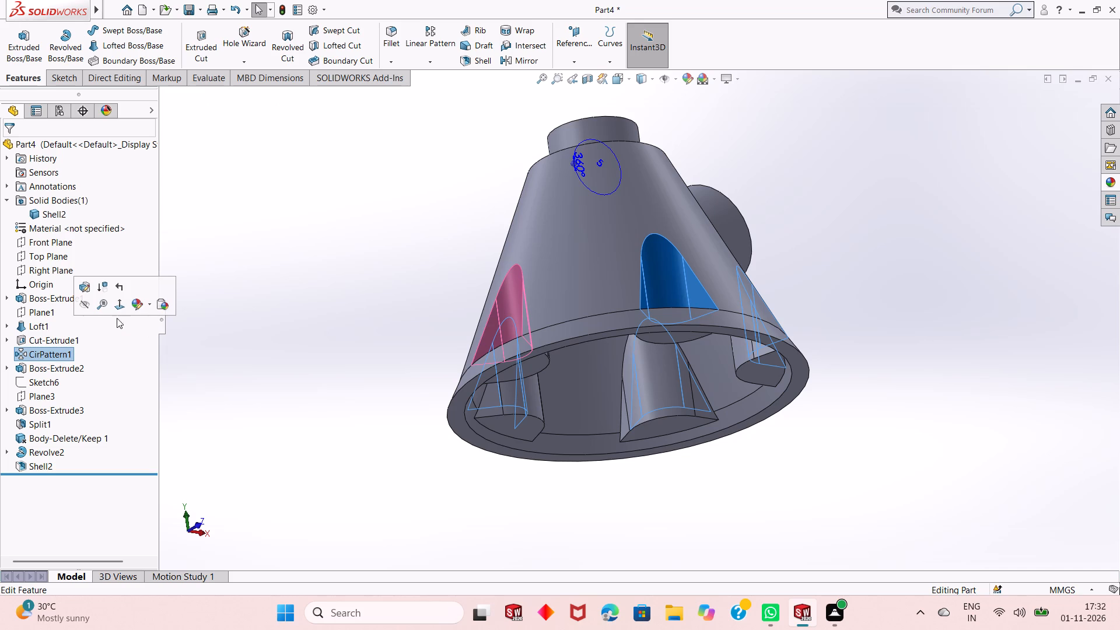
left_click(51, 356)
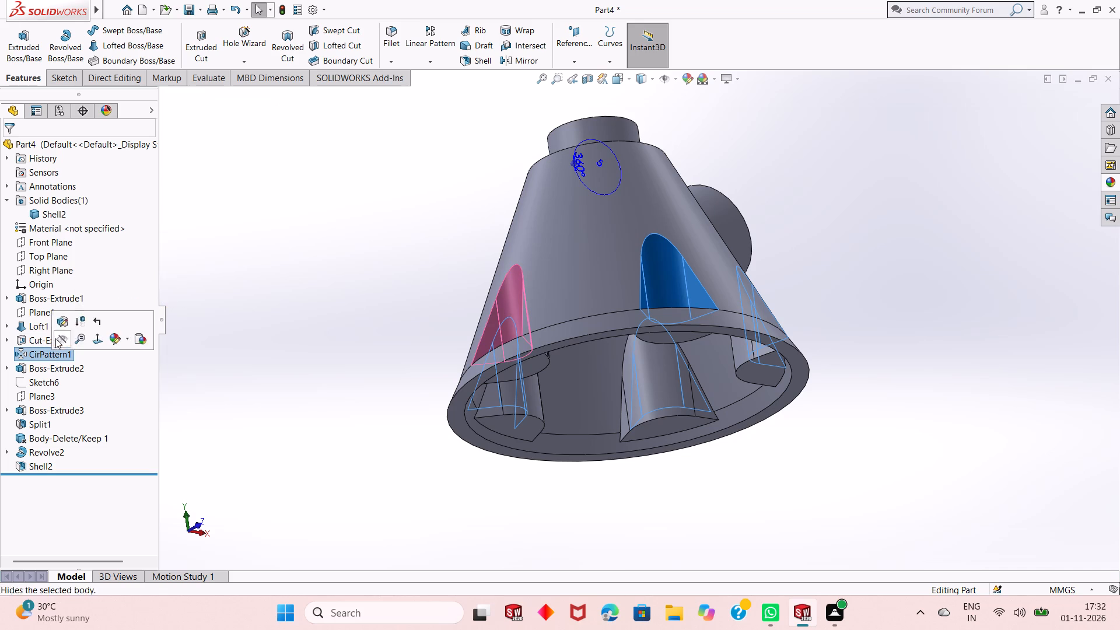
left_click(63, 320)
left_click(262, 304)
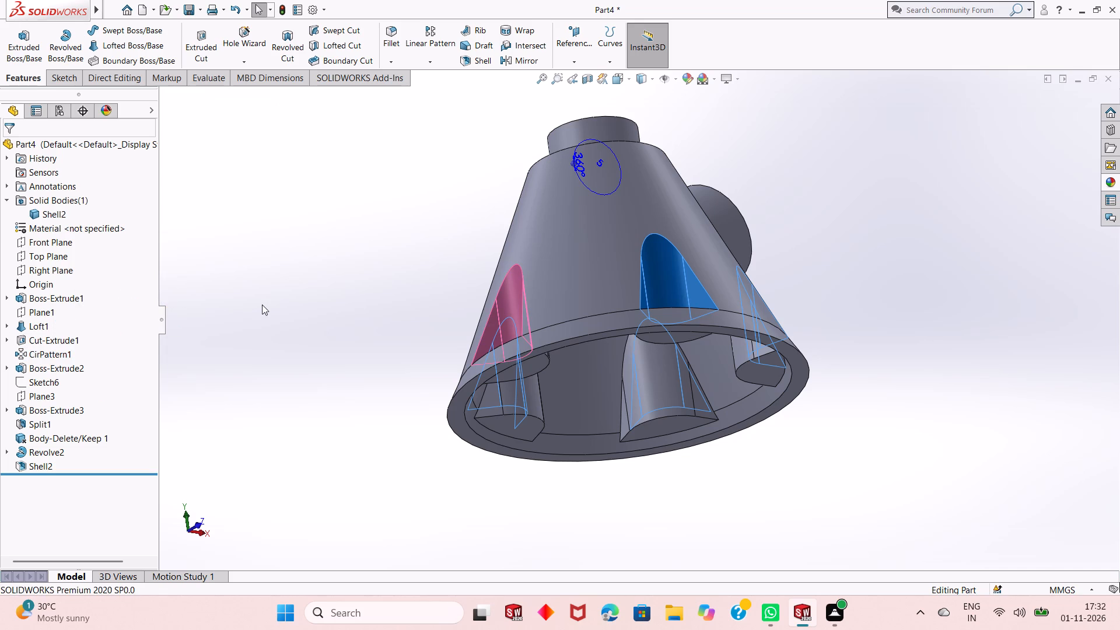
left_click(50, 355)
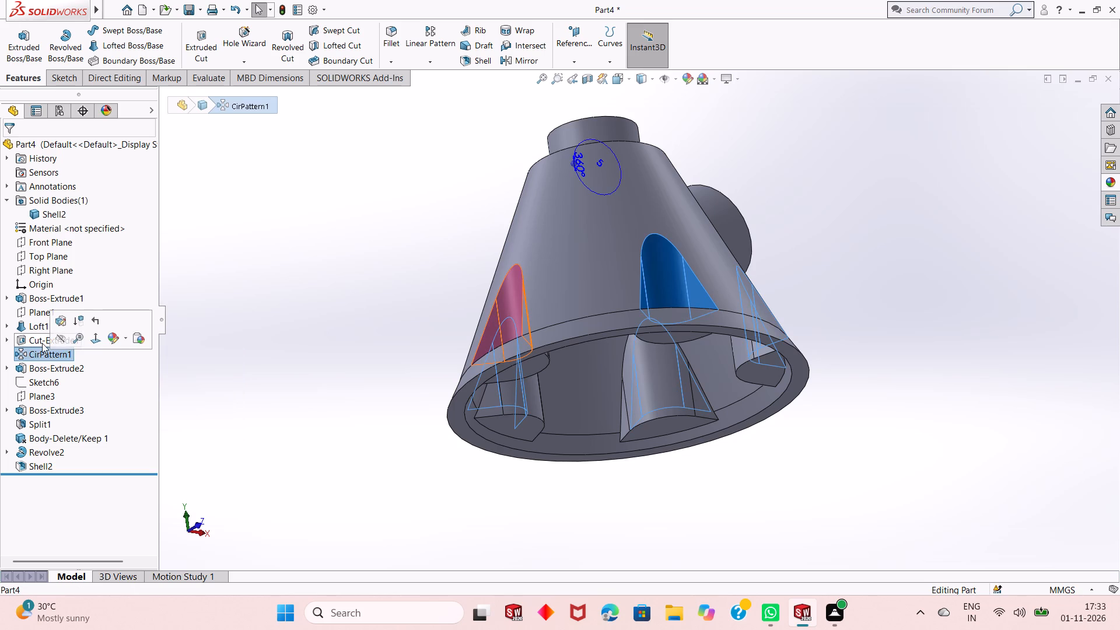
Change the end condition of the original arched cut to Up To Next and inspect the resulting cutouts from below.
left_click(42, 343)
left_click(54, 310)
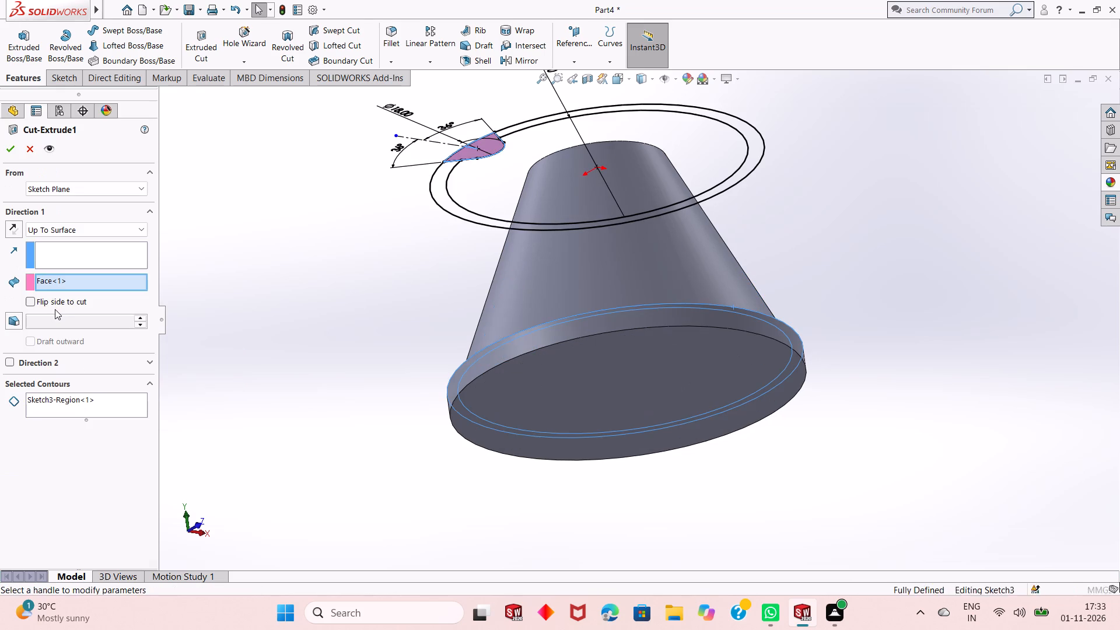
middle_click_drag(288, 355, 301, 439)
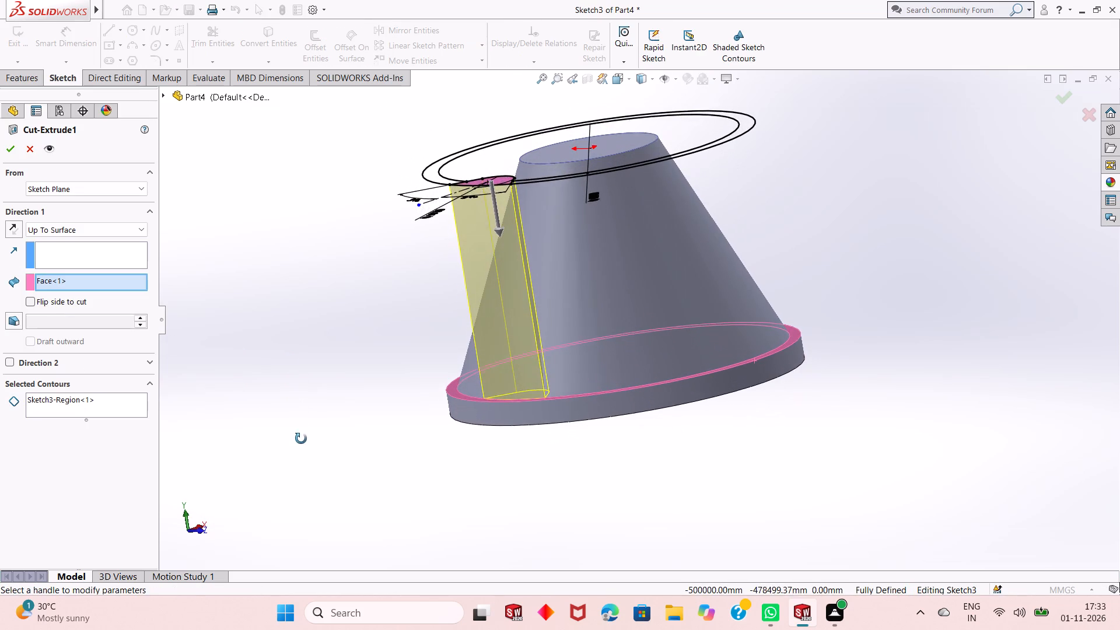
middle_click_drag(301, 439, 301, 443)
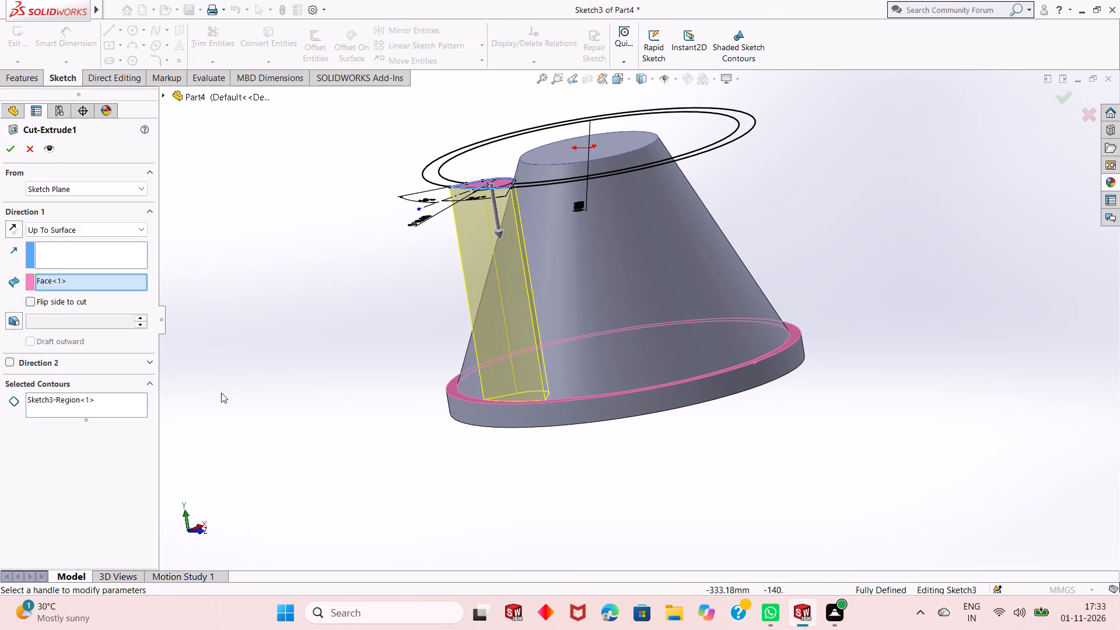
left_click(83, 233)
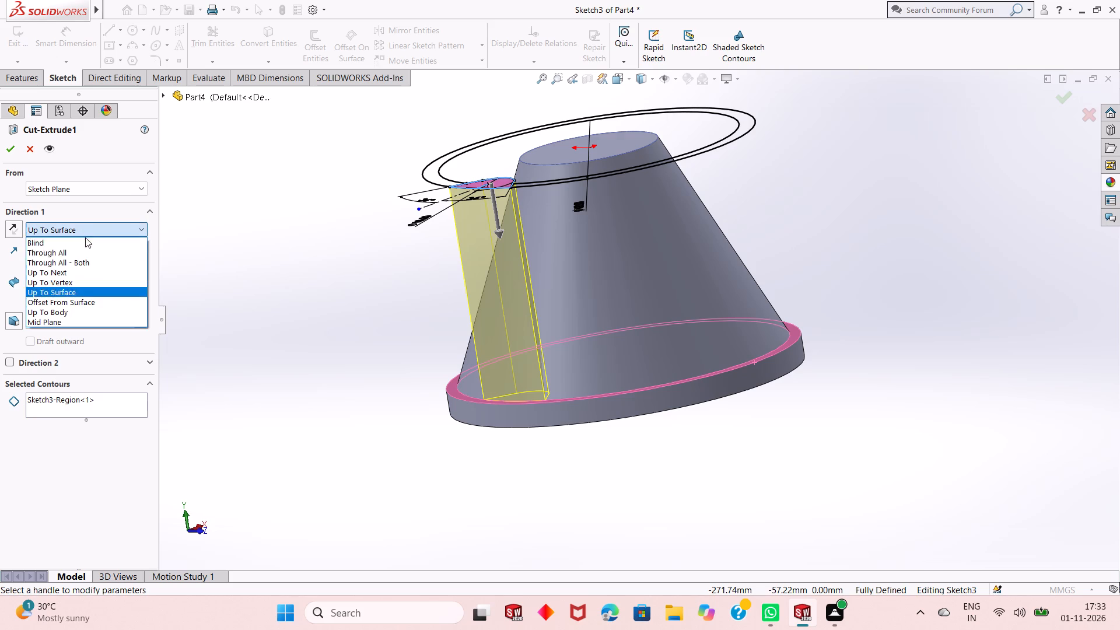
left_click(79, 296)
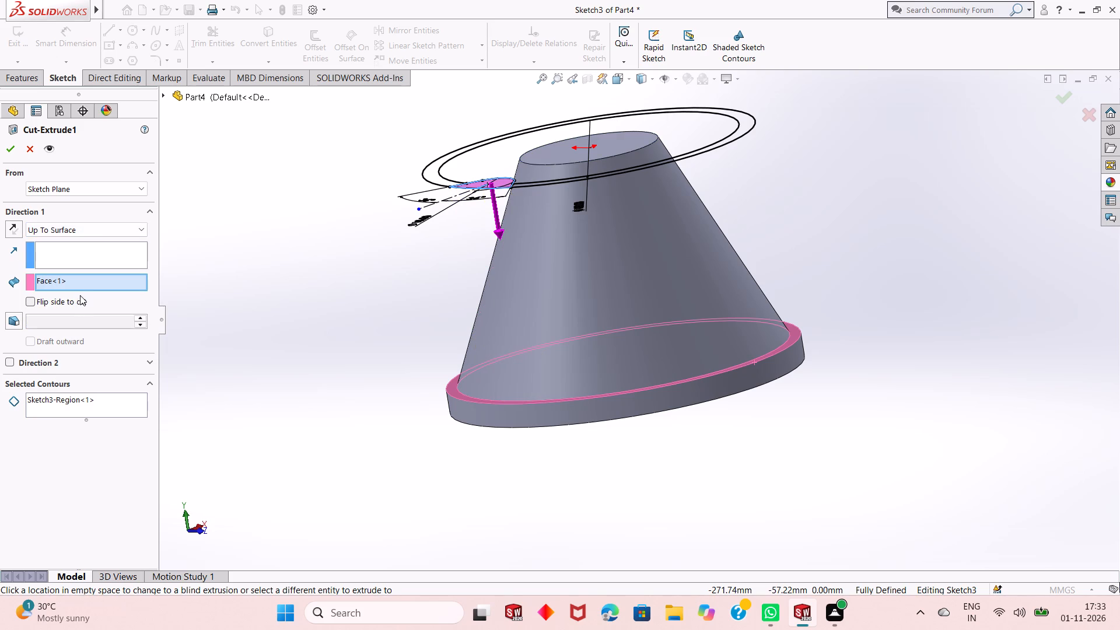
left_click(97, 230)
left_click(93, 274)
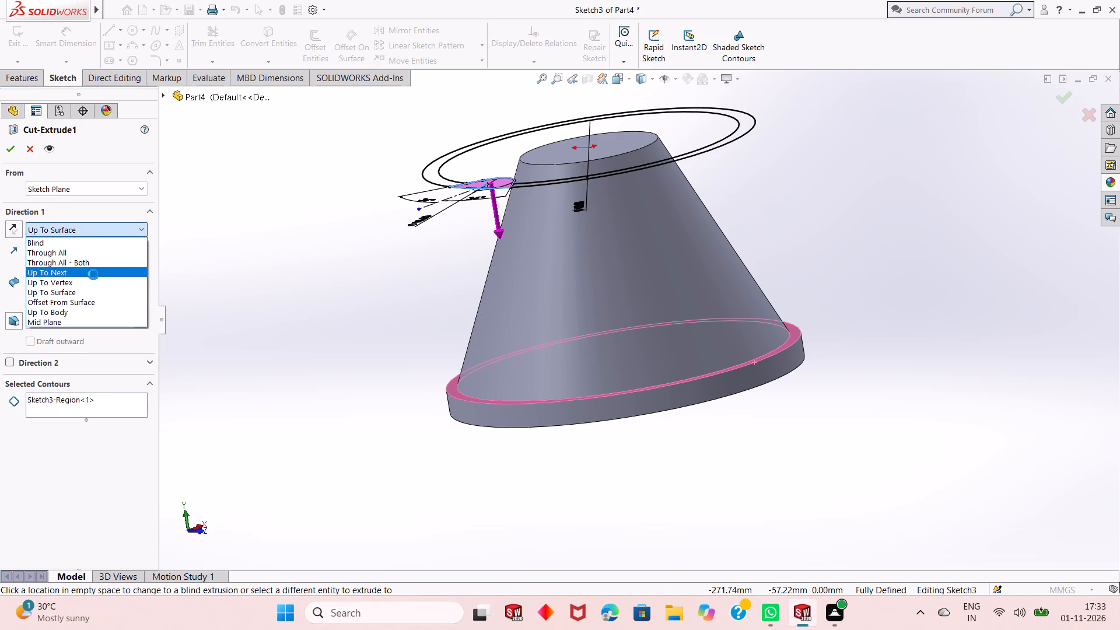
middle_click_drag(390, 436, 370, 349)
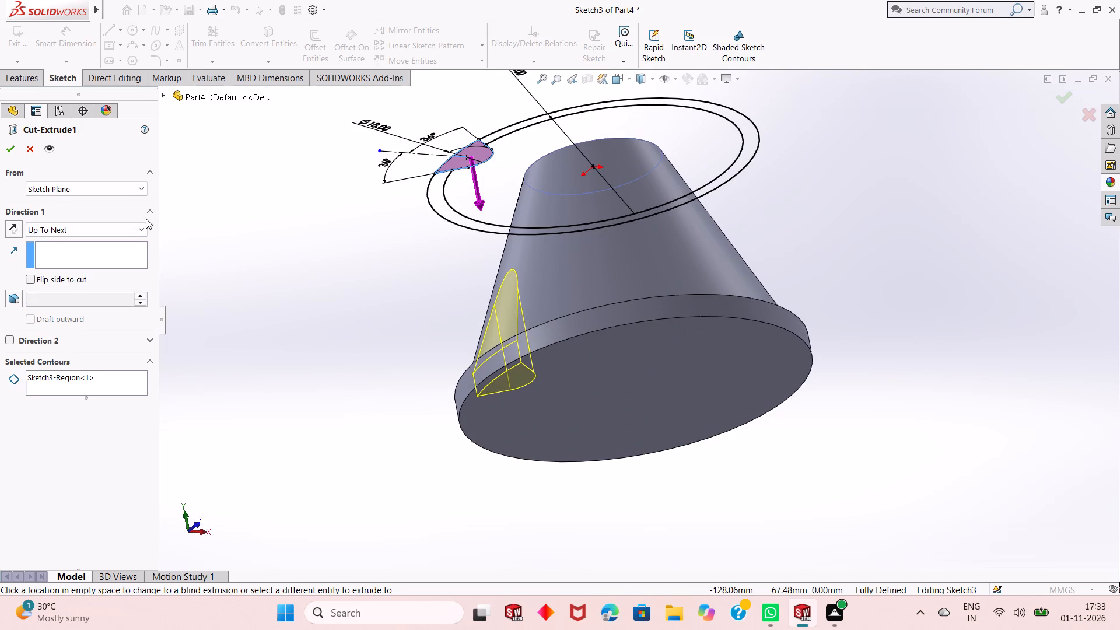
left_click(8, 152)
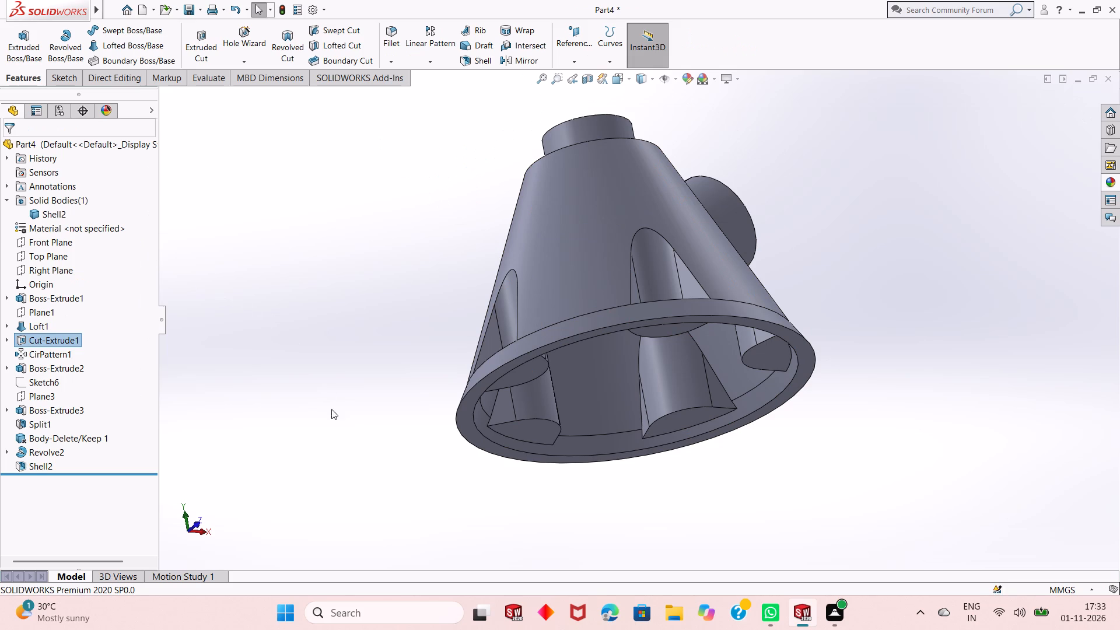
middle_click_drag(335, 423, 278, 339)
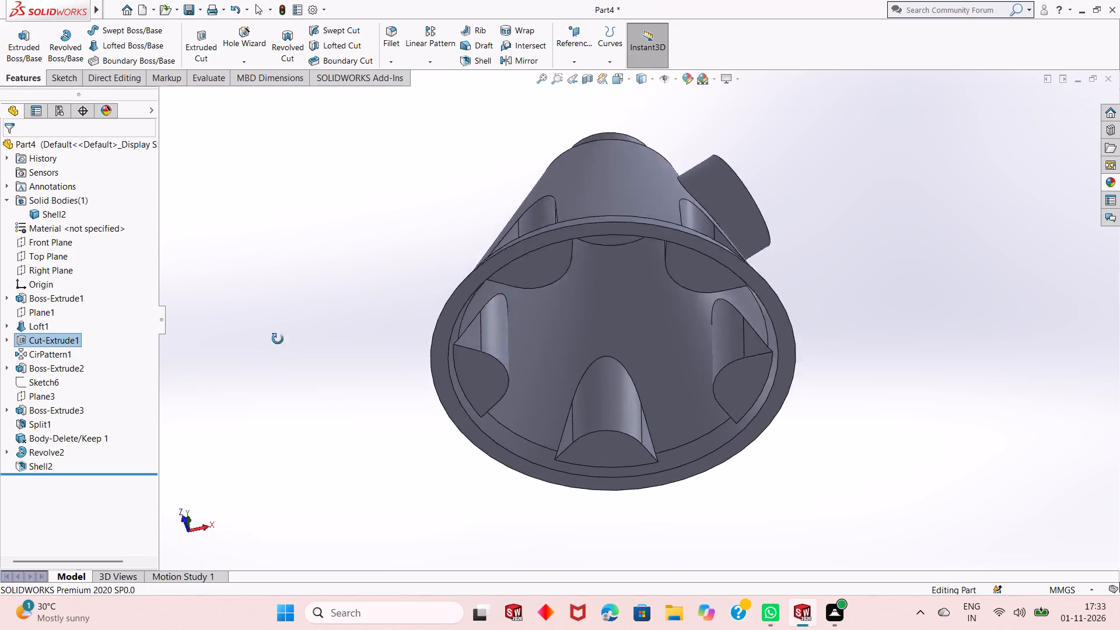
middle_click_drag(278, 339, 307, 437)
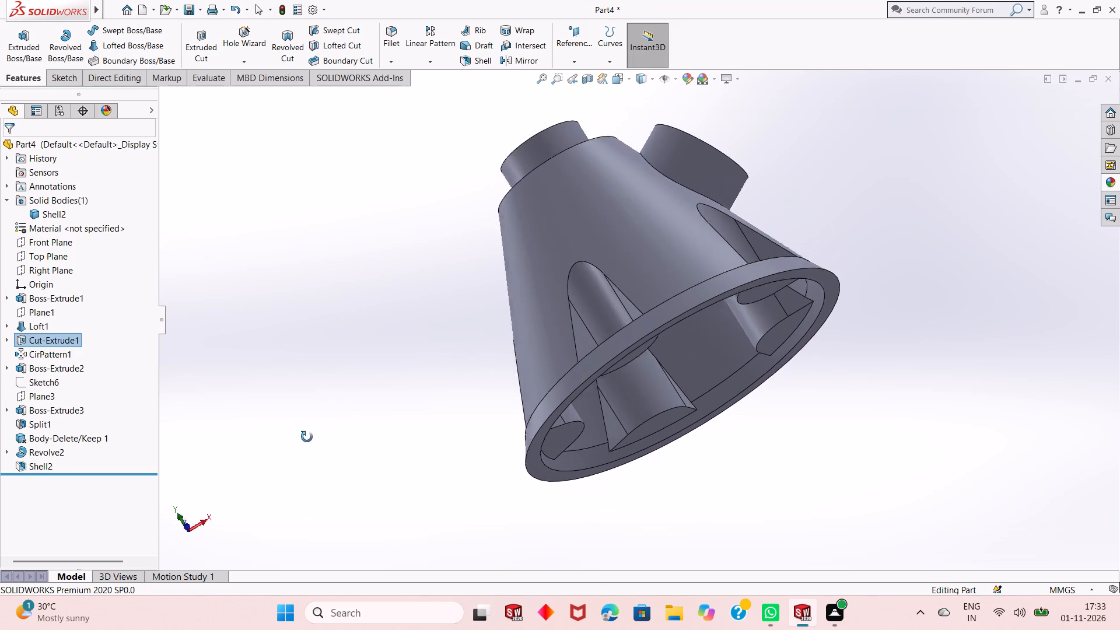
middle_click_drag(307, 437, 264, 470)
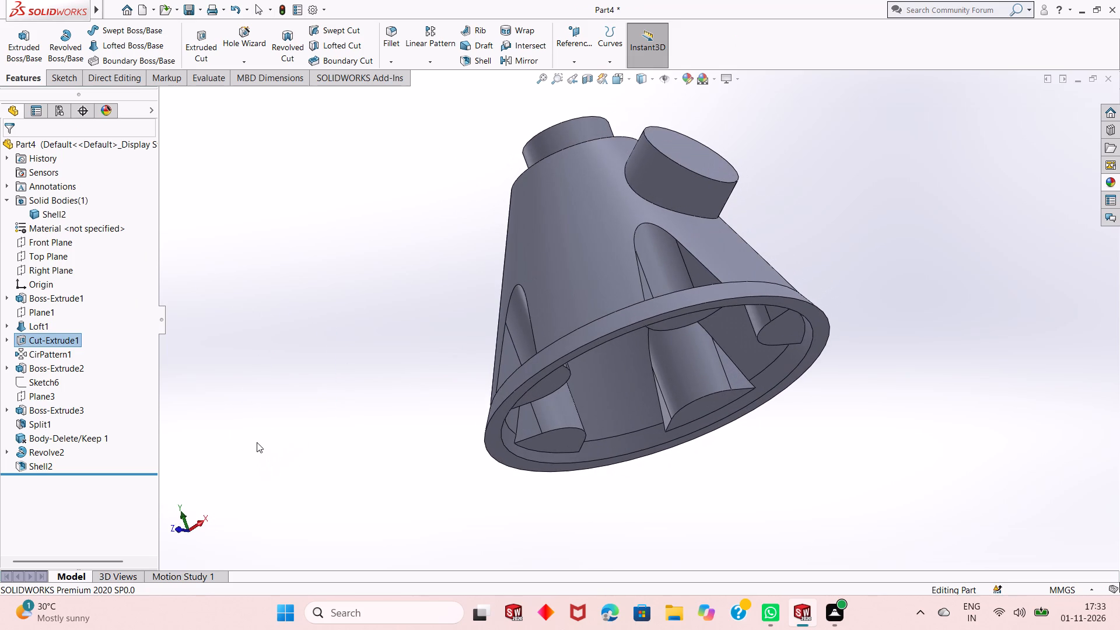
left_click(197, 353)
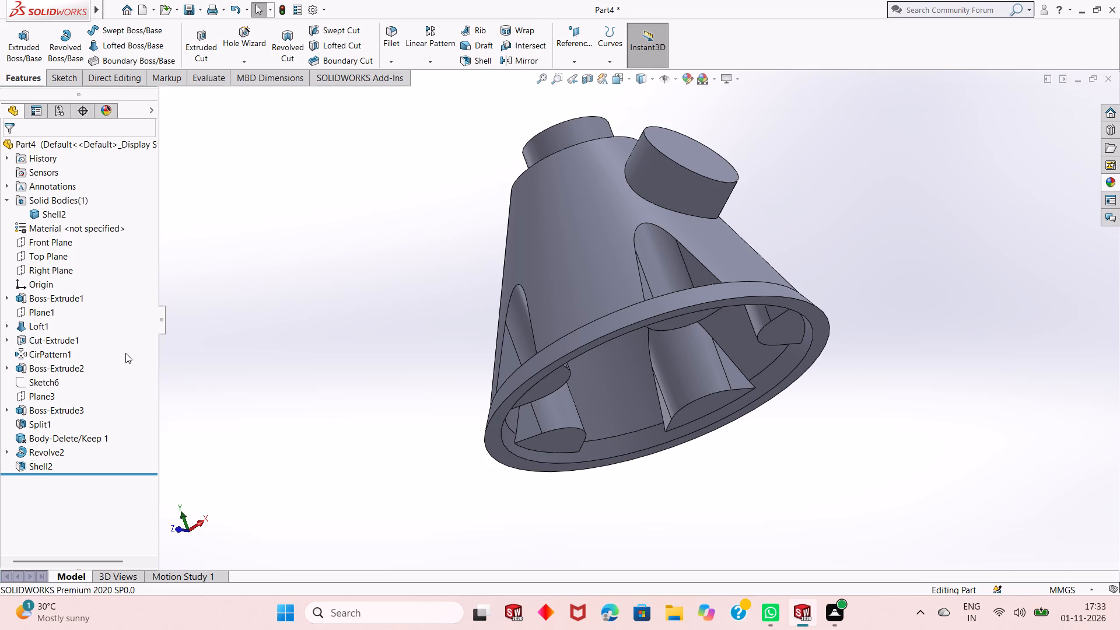
Set the original arched cut's end condition to Up To Surface, ending at the flat underside face of the cone's base.
left_click(59, 337)
left_click(72, 304)
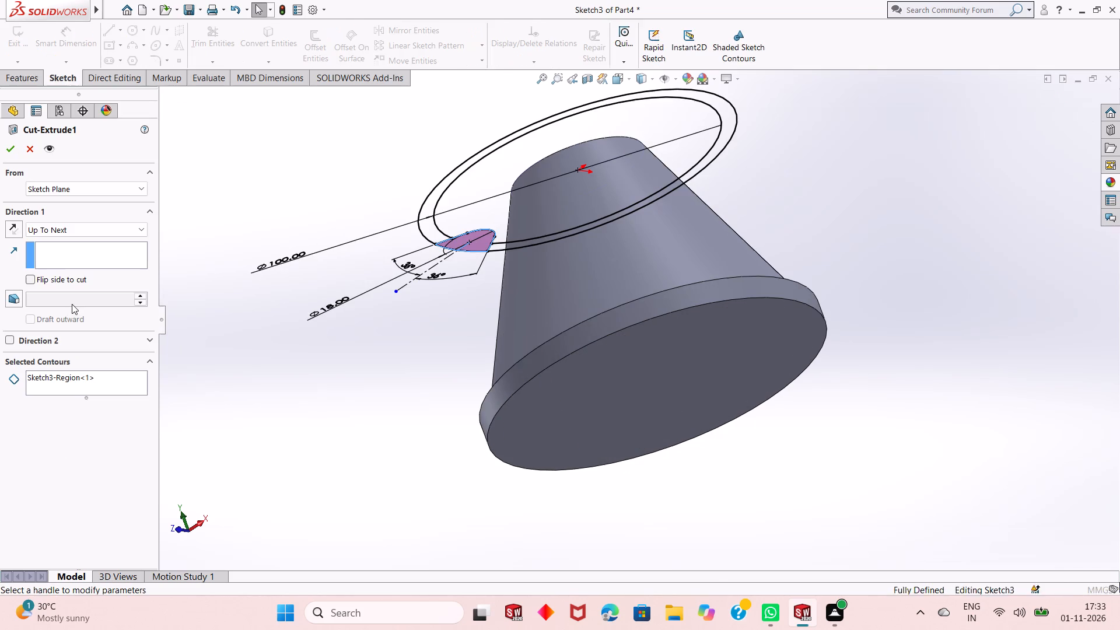
middle_click_drag(629, 481, 659, 532)
middle_click_drag(659, 532, 659, 528)
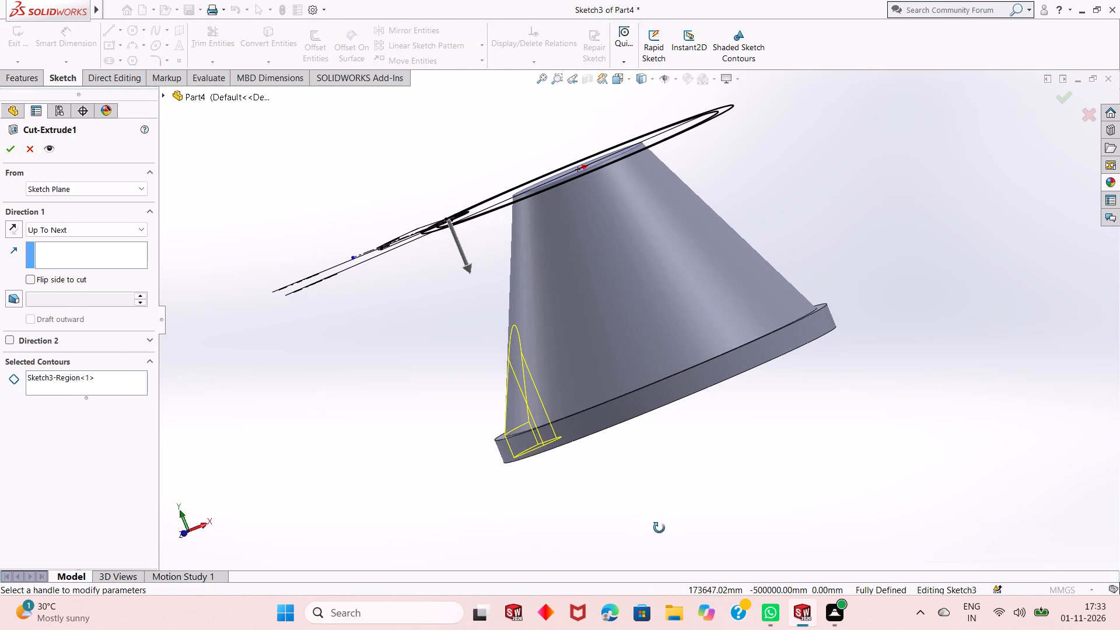
middle_click_drag(659, 528, 659, 527)
left_click(132, 239)
left_click(129, 235)
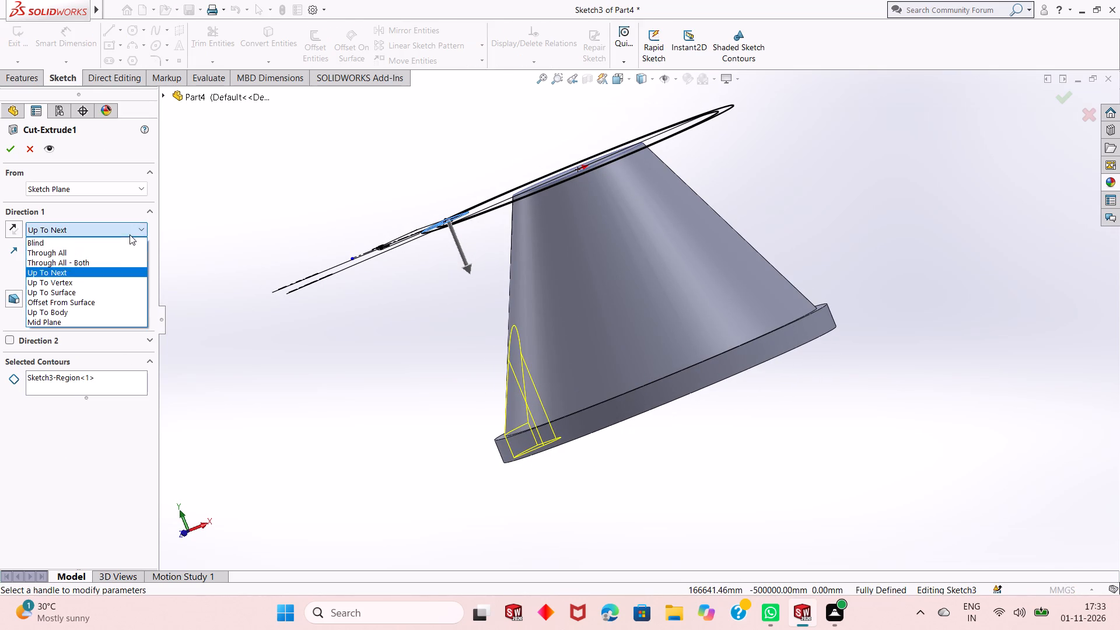
left_click(100, 292)
middle_click_drag(337, 390, 325, 320)
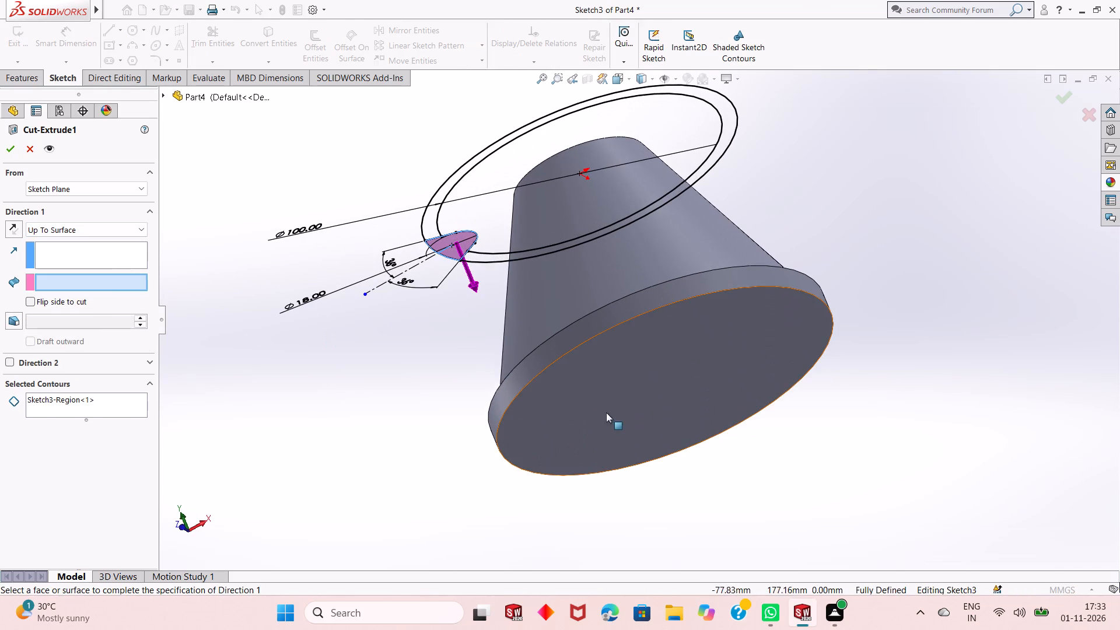
left_click(617, 415)
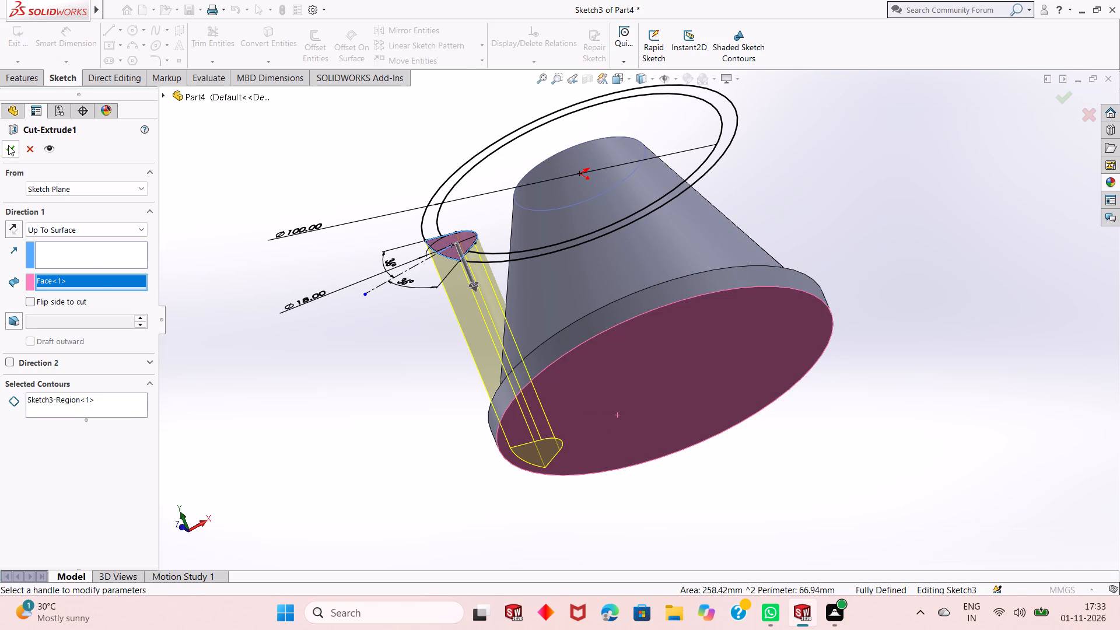
left_click(8, 145)
Examine the arched cutouts inside and outside the shelled cone, including where they meet the base rim.
middle_click_drag(396, 404, 401, 420)
middle_click_drag(401, 412, 401, 392)
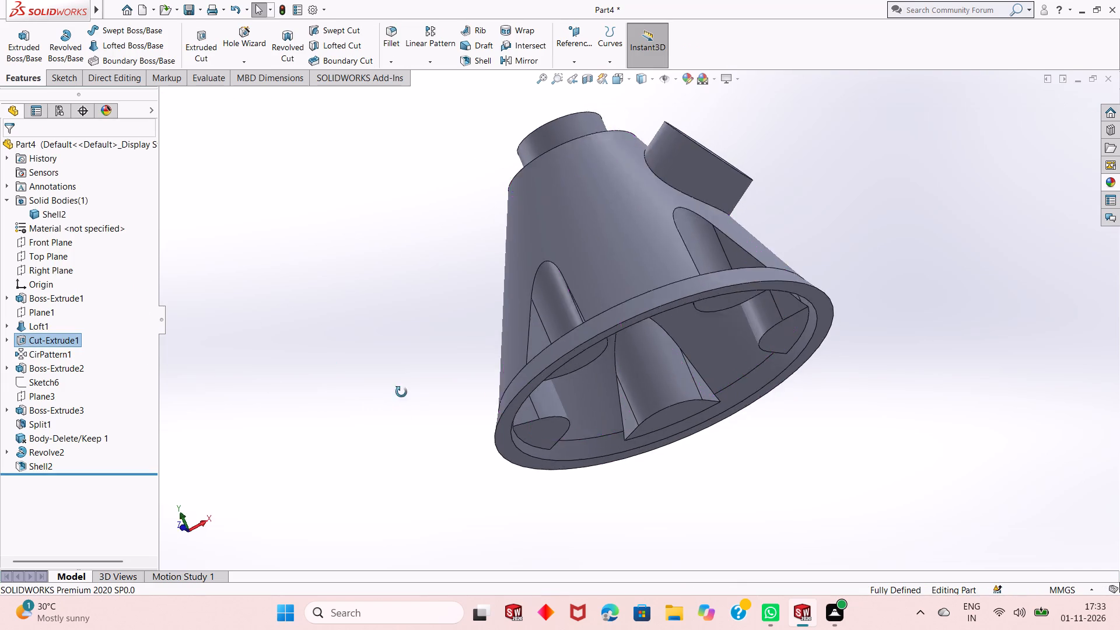
middle_click_drag(401, 392, 401, 362)
middle_click(401, 348)
middle_click_drag(365, 321, 309, 293)
middle_click_drag(384, 442, 442, 334)
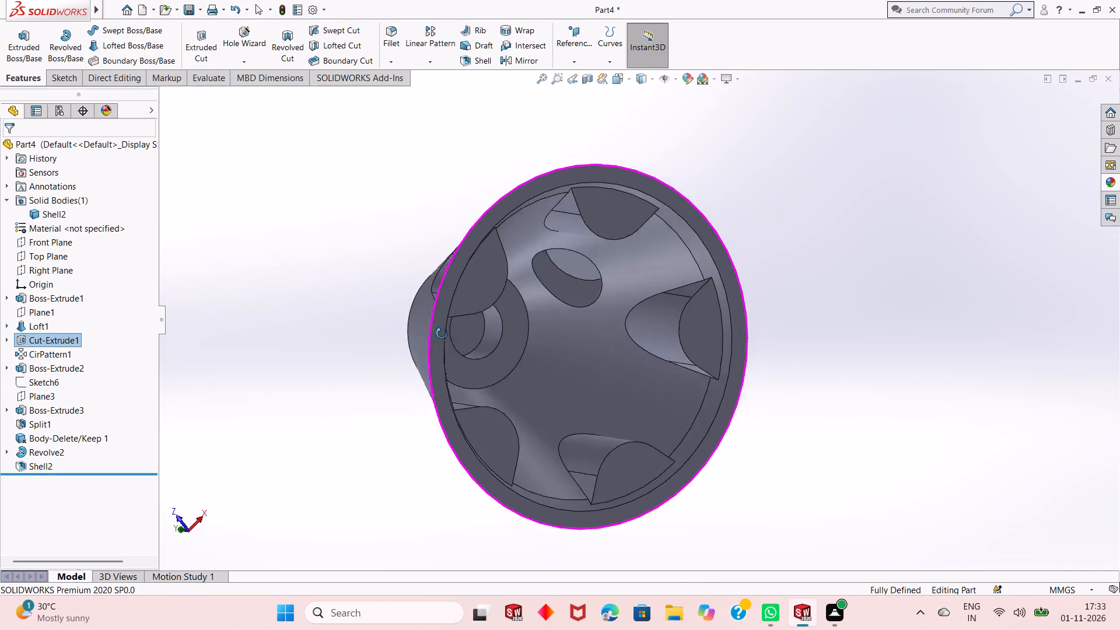
middle_click_drag(442, 334, 419, 471)
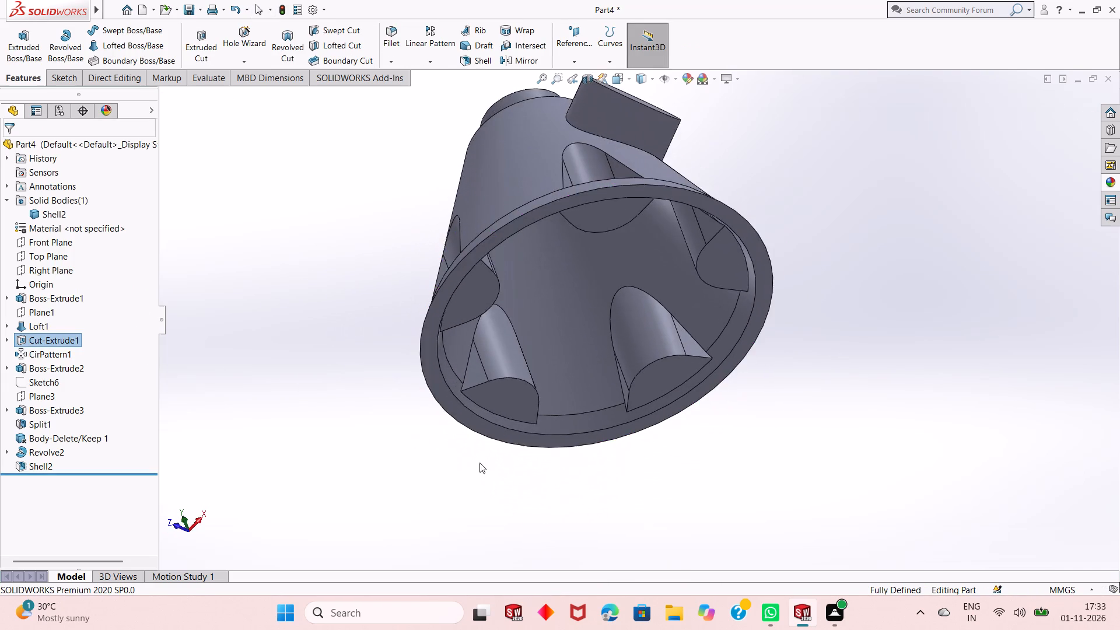
scroll(482, 459, "up", 2)
middle_click_drag(603, 313, 636, 440)
scroll(642, 464, "up", 2)
scroll(606, 246, "down", 2)
scroll(600, 354, "down", 1)
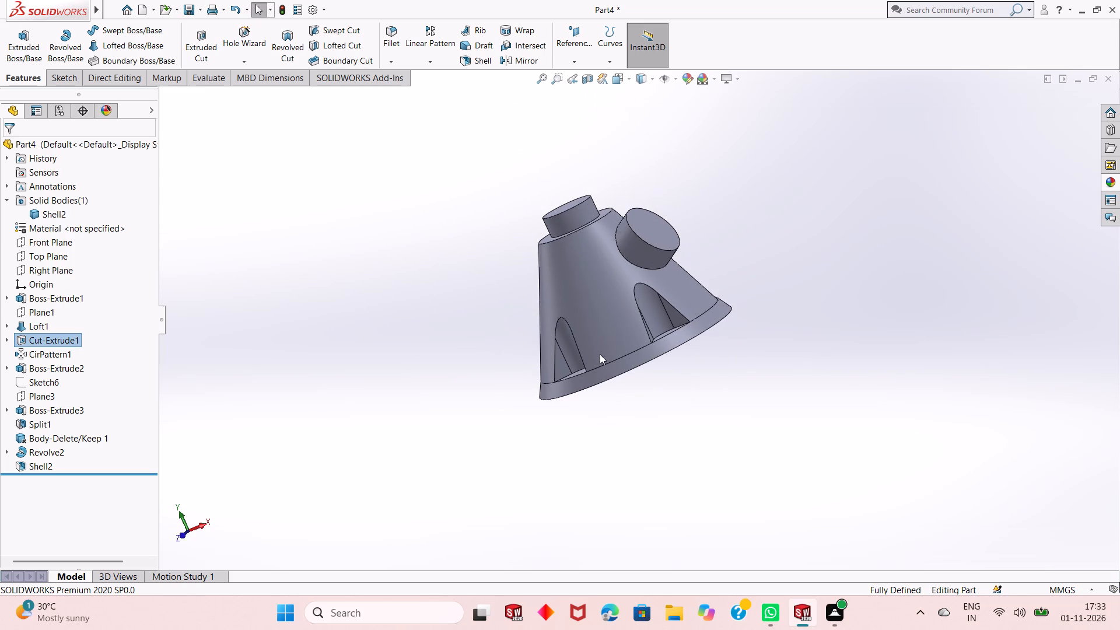
scroll(600, 354, "down", 2)
middle_click_drag(665, 477, 710, 425)
middle_click_drag(716, 394, 683, 408)
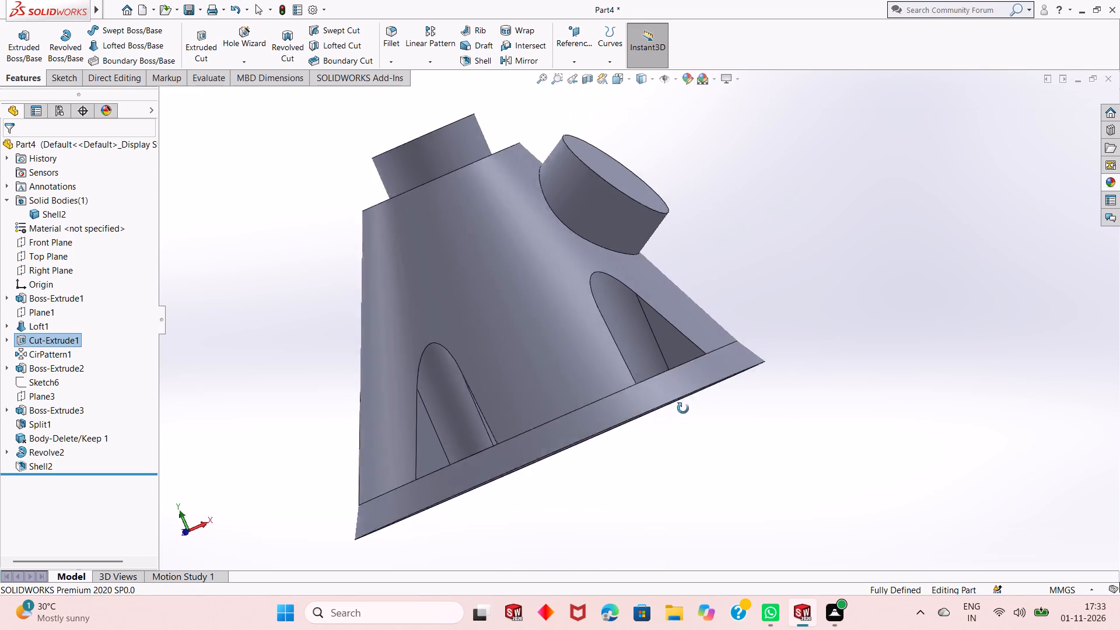
middle_click_drag(683, 408, 544, 509)
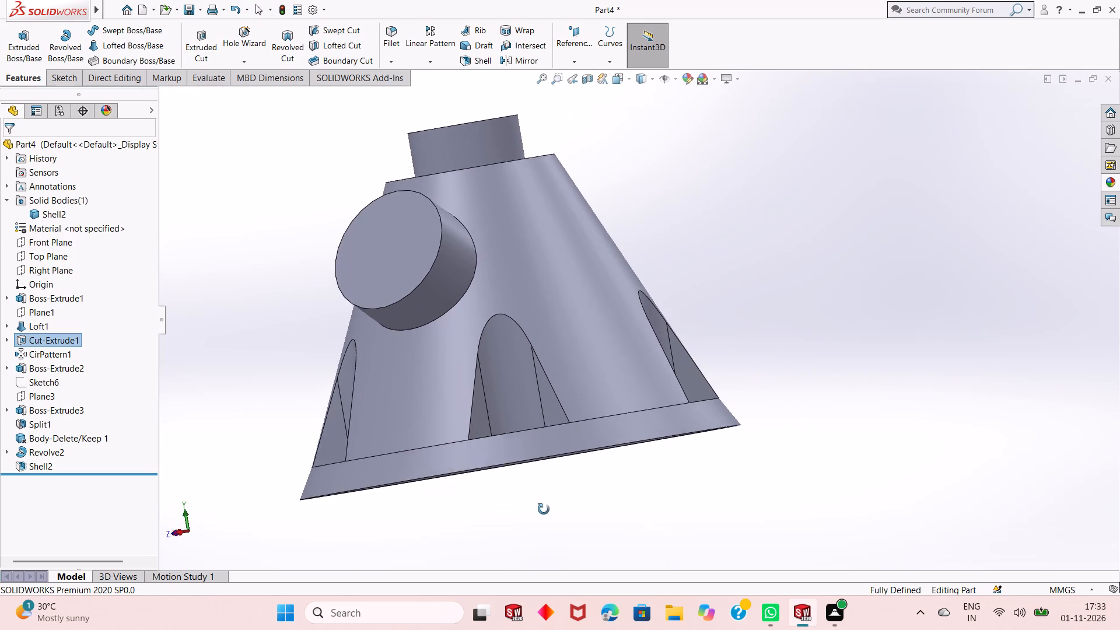
middle_click_drag(544, 509, 544, 520)
middle_click_drag(543, 520, 531, 472)
middle_click_drag(530, 460, 534, 486)
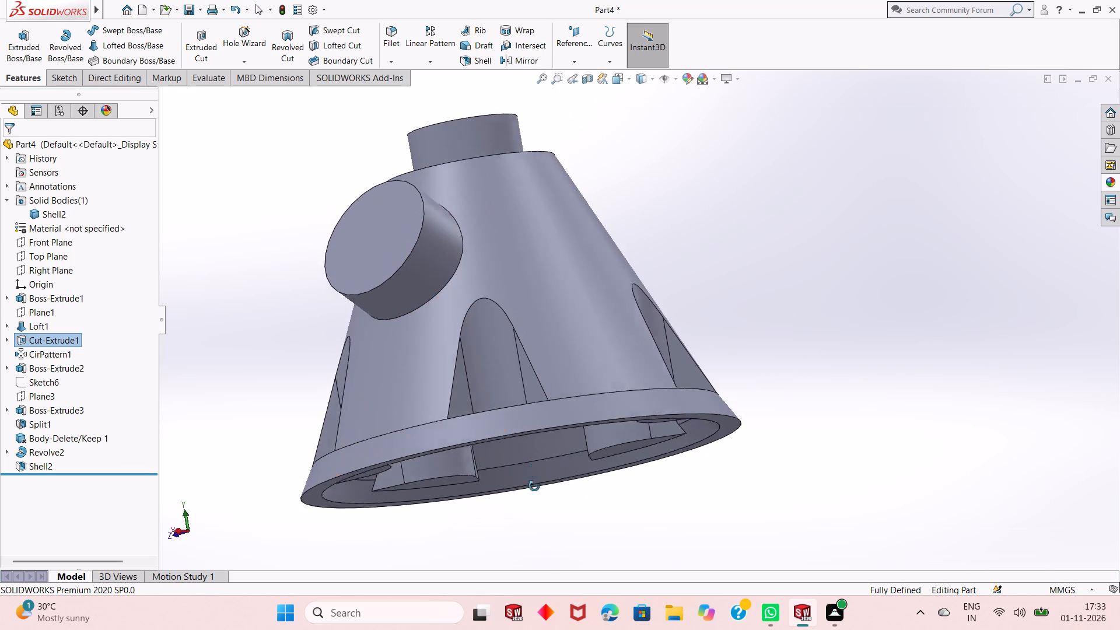
middle_click_drag(534, 486, 536, 496)
middle_click_drag(515, 428, 539, 528)
scroll(540, 528, "down", 4)
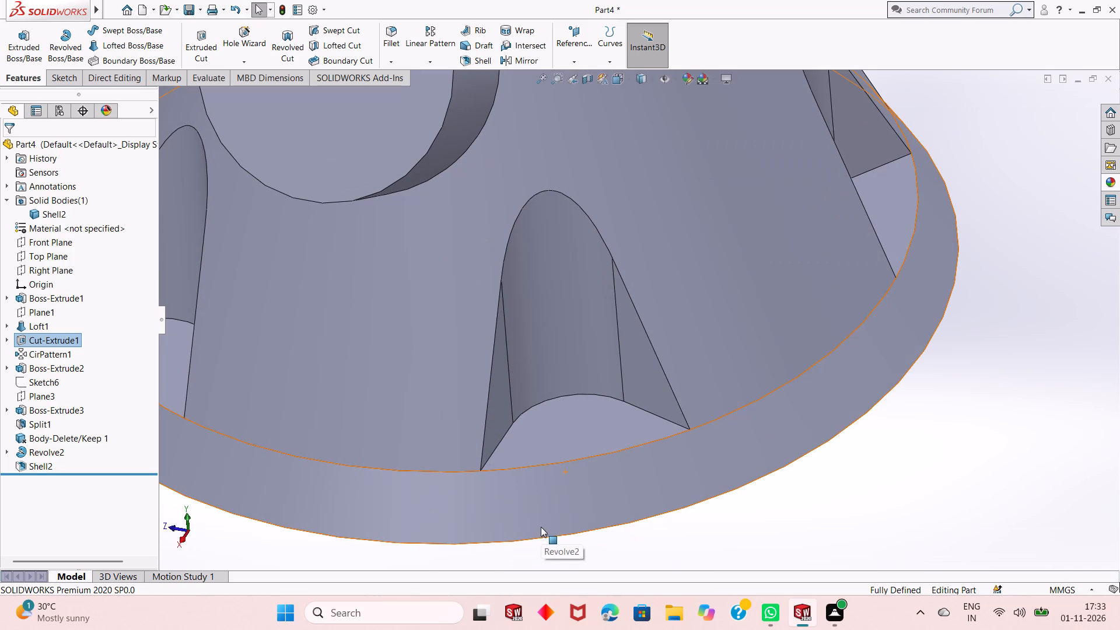
scroll(696, 426, "down", 9)
middle_click_drag(525, 367, 538, 384)
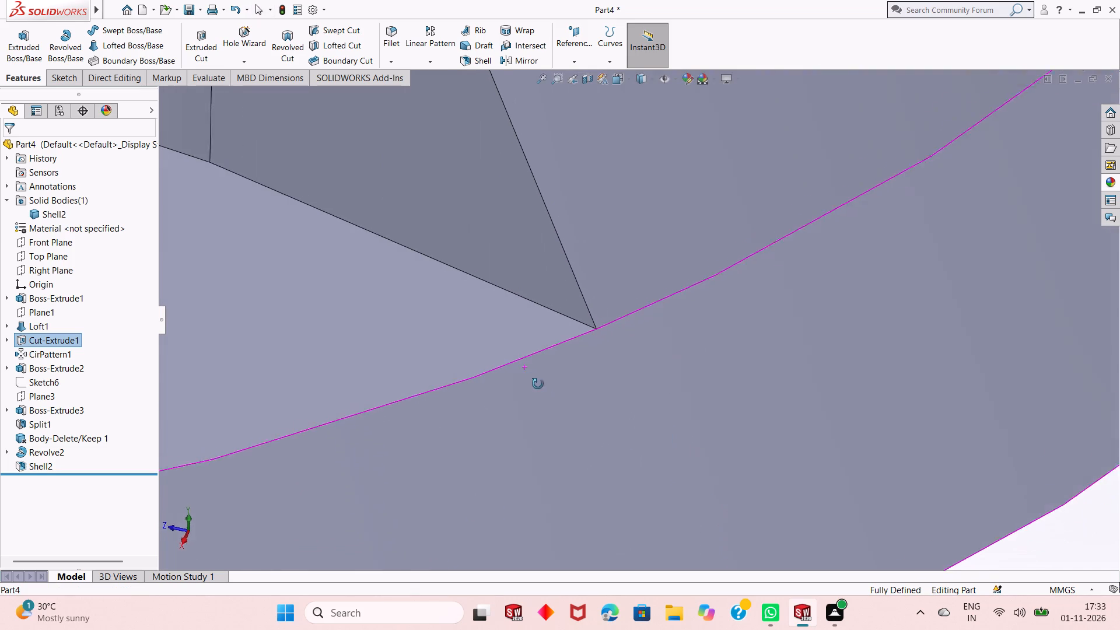
middle_click_drag(538, 384, 548, 407)
scroll(582, 392, "up", 9)
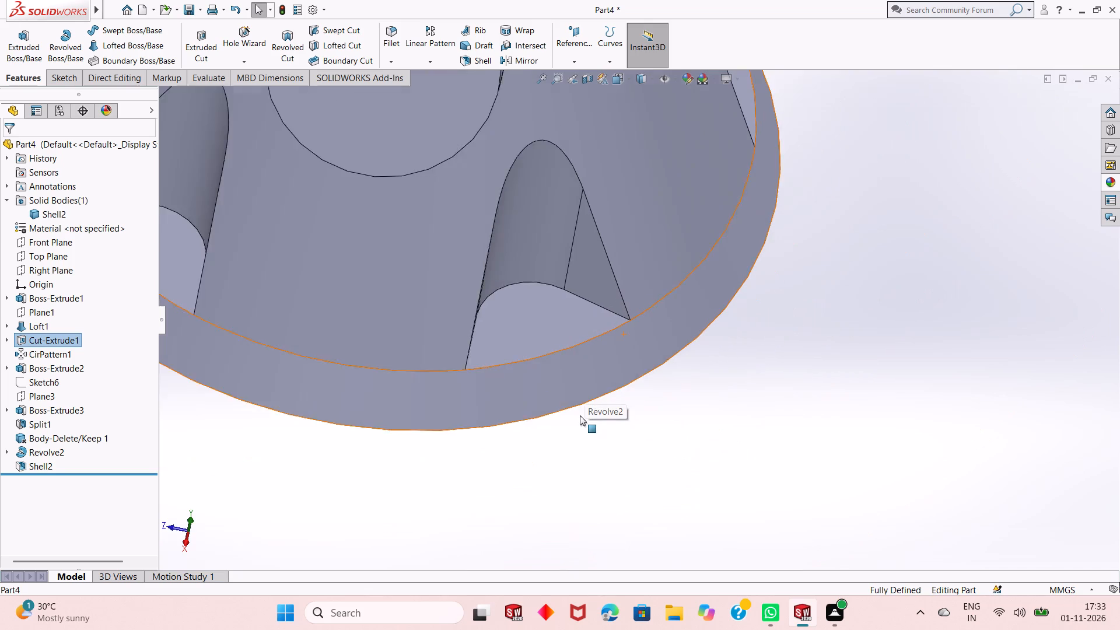
scroll(580, 415, "up", 8)
scroll(580, 142, "down", 2)
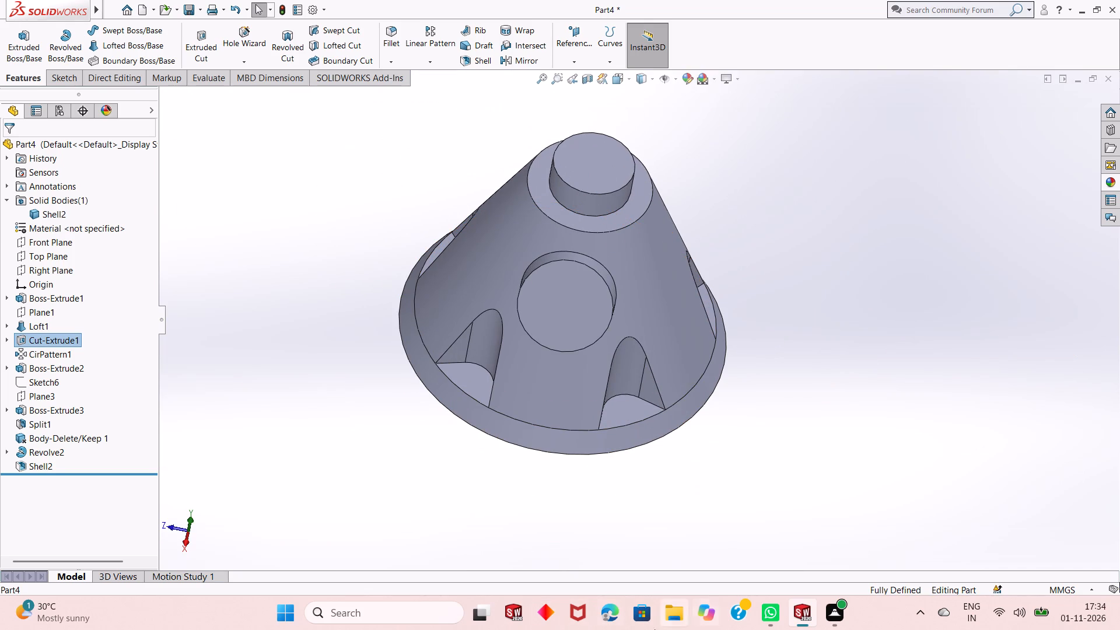
Start a sketch on the flat underside face of one arched recess and convert the face's outline into sketch entities.
middle_click_drag(380, 490, 392, 325)
scroll(381, 461, "up", 1)
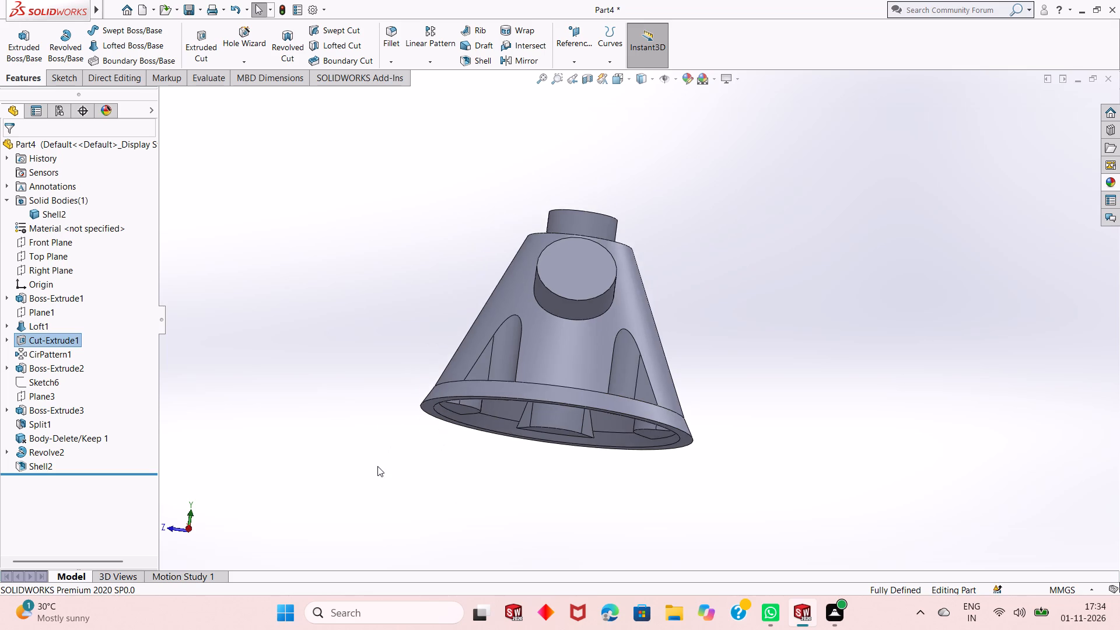
middle_click_drag(372, 466, 402, 226)
left_click(494, 307)
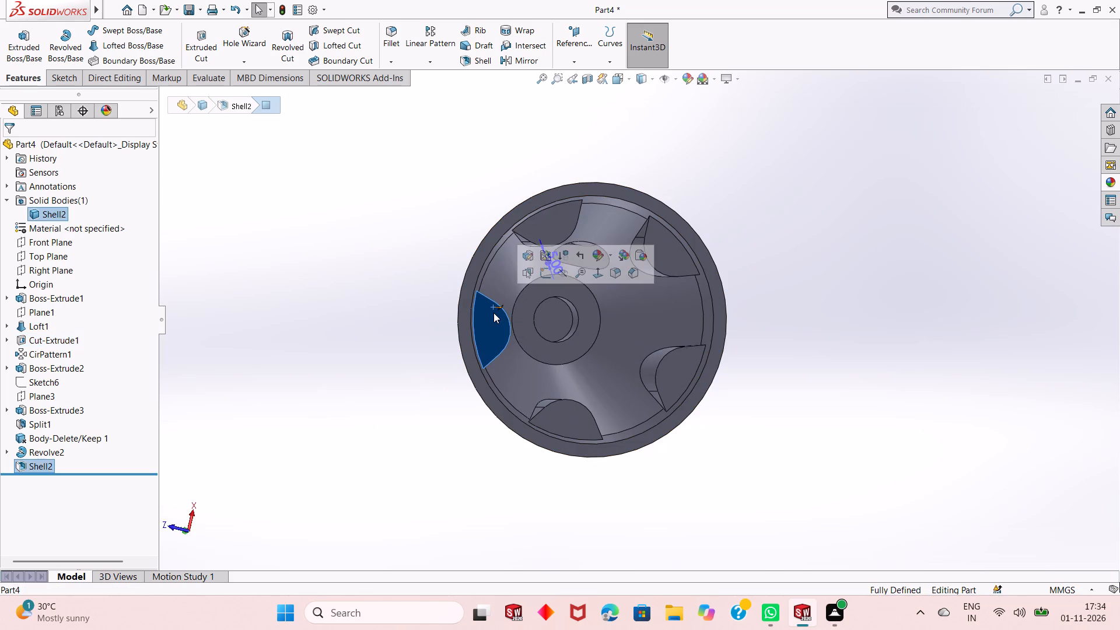
left_click(552, 273)
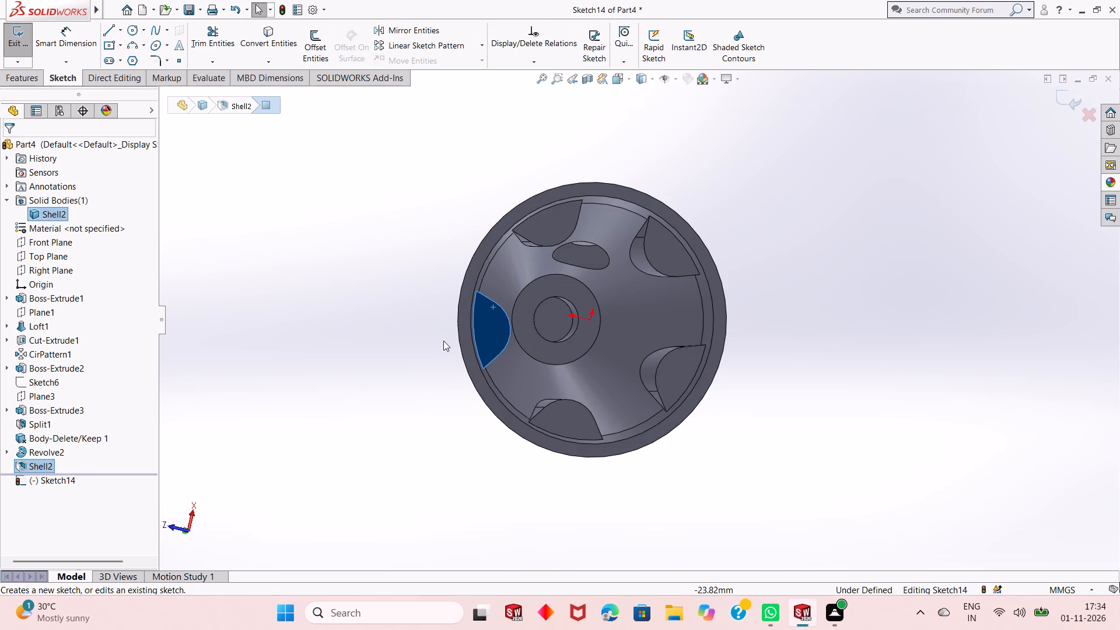
left_click(272, 36)
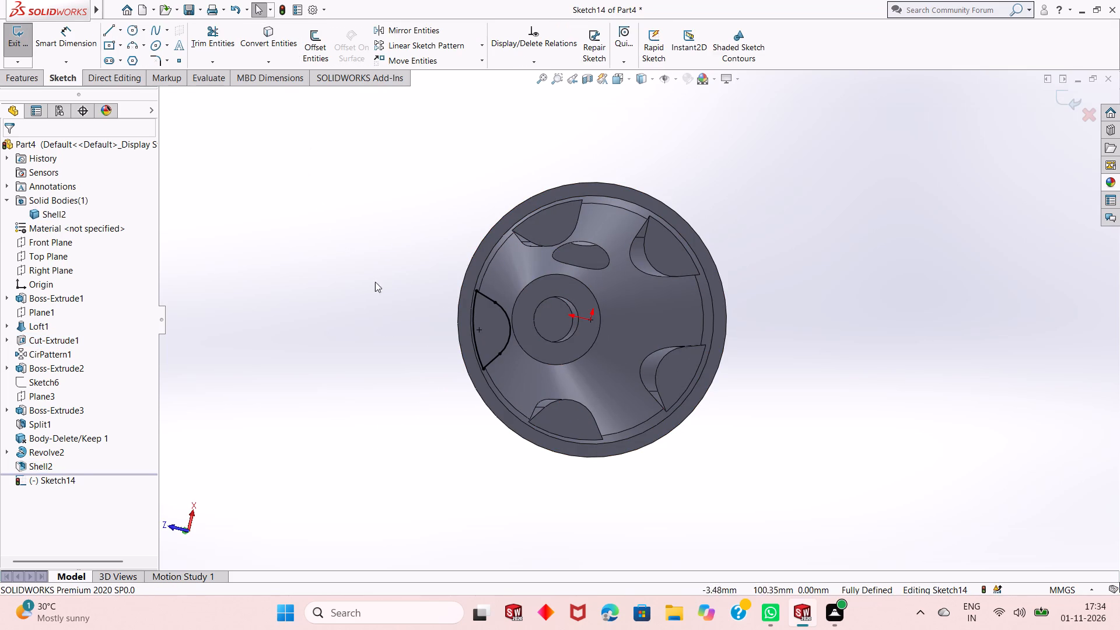
scroll(495, 304, "down", 7)
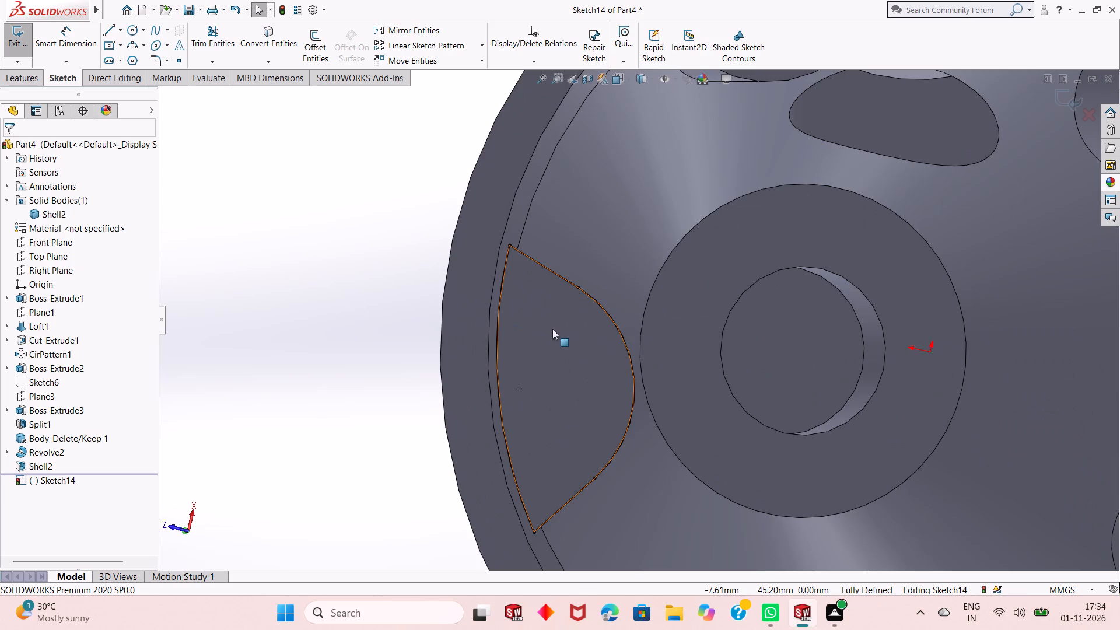
scroll(372, 326, "up", 6)
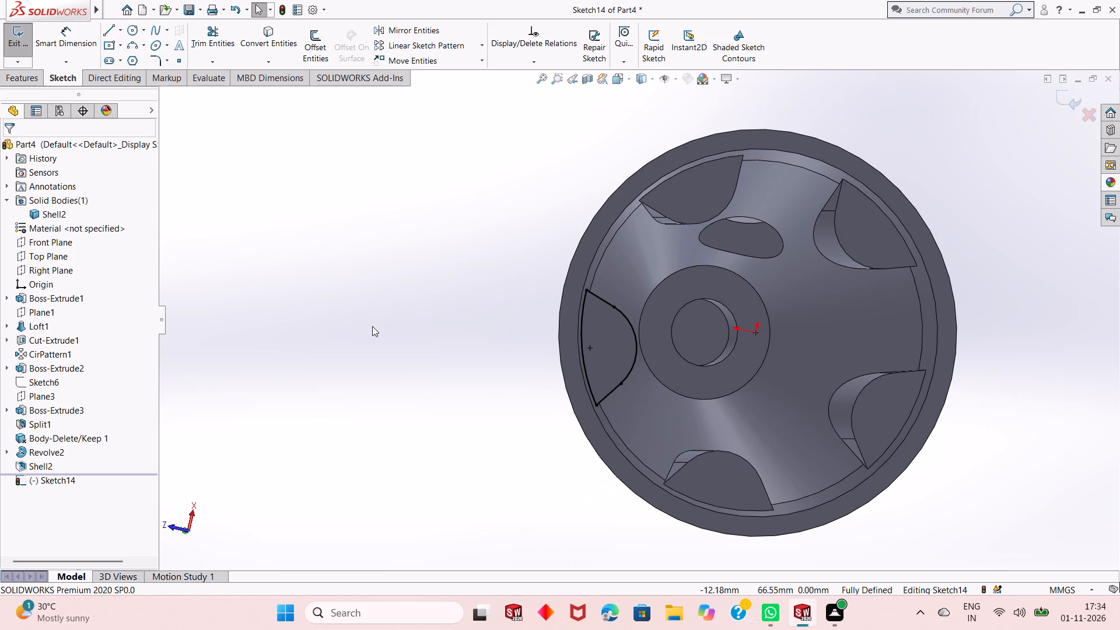
middle_click_drag(477, 467, 481, 328)
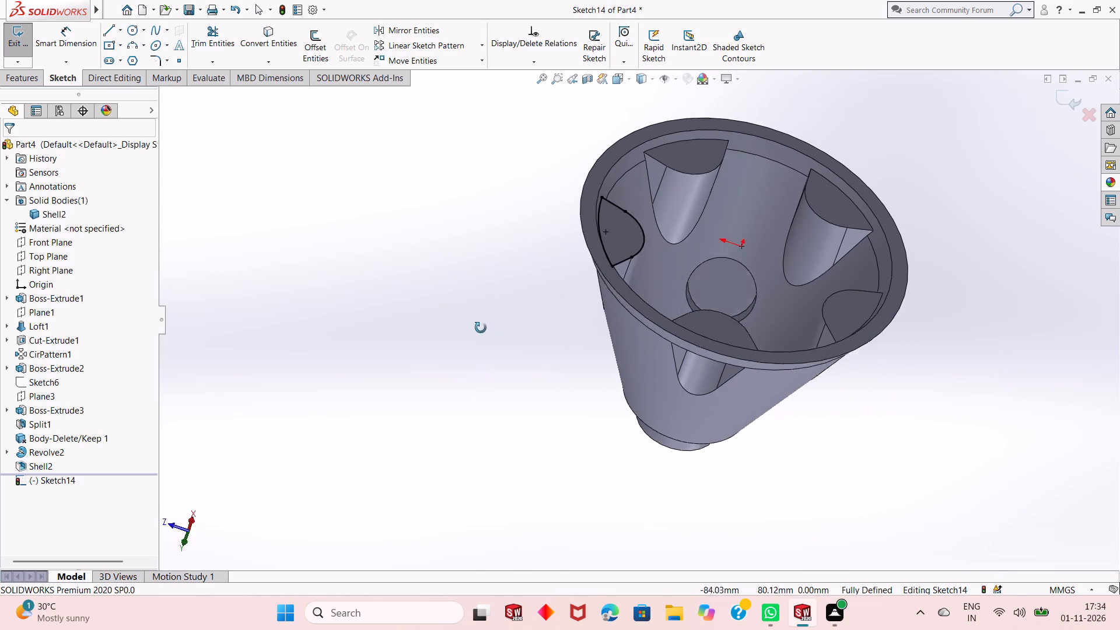
Pick the outline edges of the two arched recess faces flanking the oval side-boss pocket for Convert Entities, four edges per face.
middle_click_drag(481, 328, 481, 317)
middle_click_drag(482, 314, 475, 465)
scroll(673, 192, "down", 1)
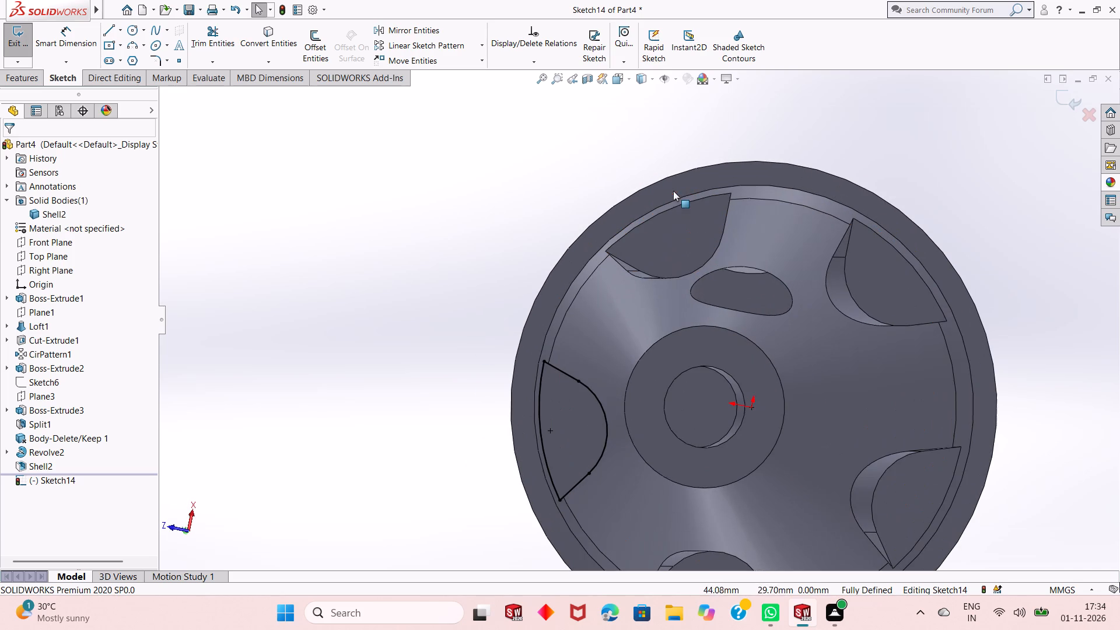
scroll(673, 191, "down", 1)
left_click(279, 39)
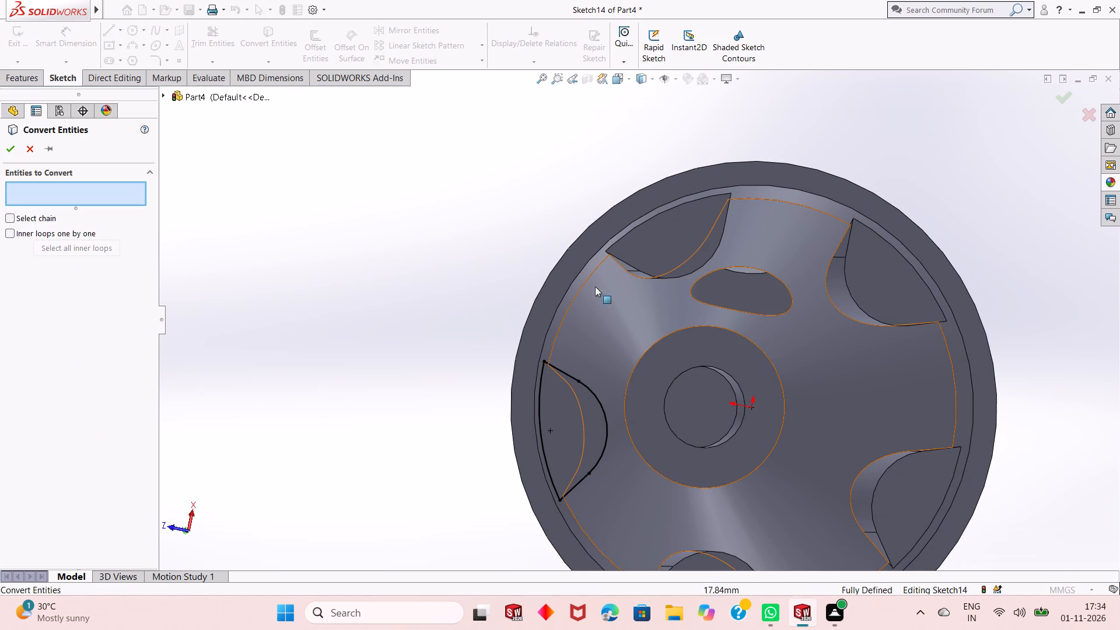
left_click(629, 262)
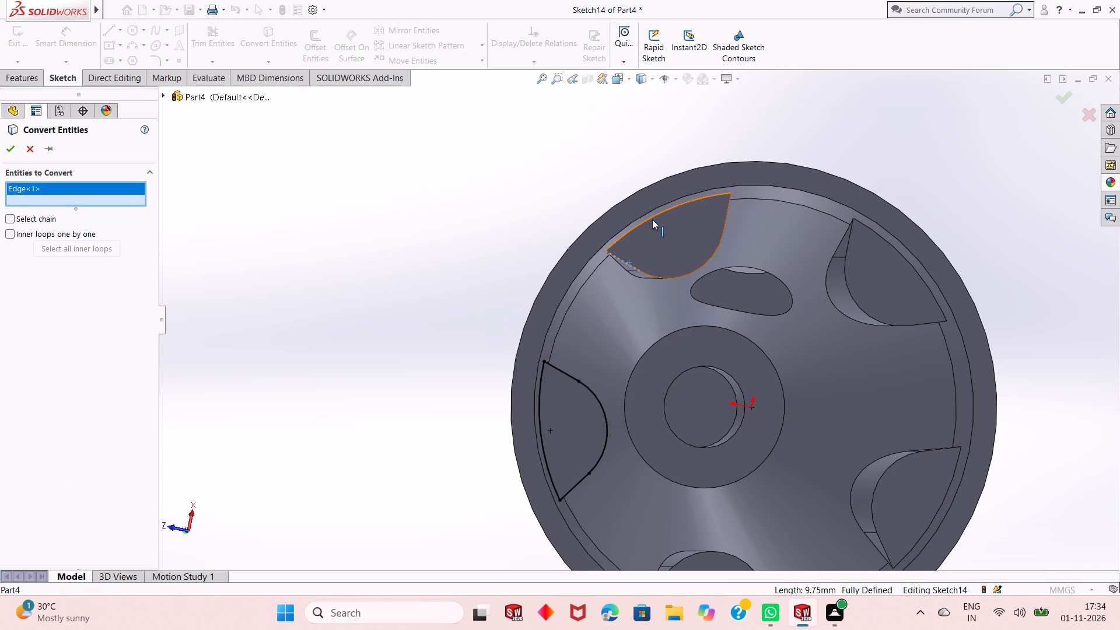
left_click(652, 219)
left_click(725, 216)
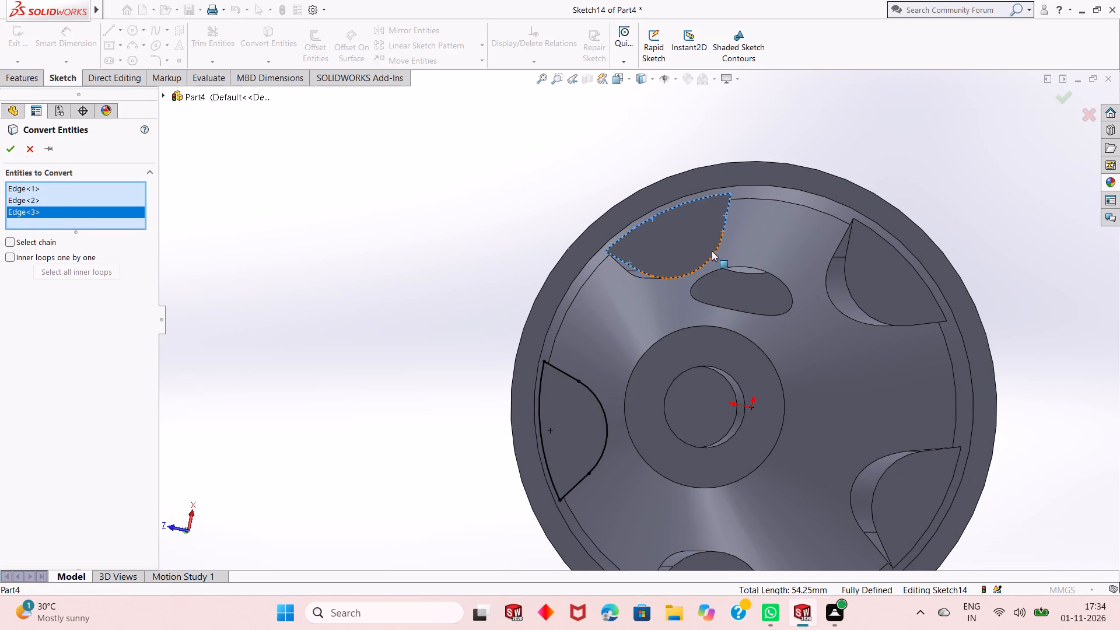
left_click(712, 256)
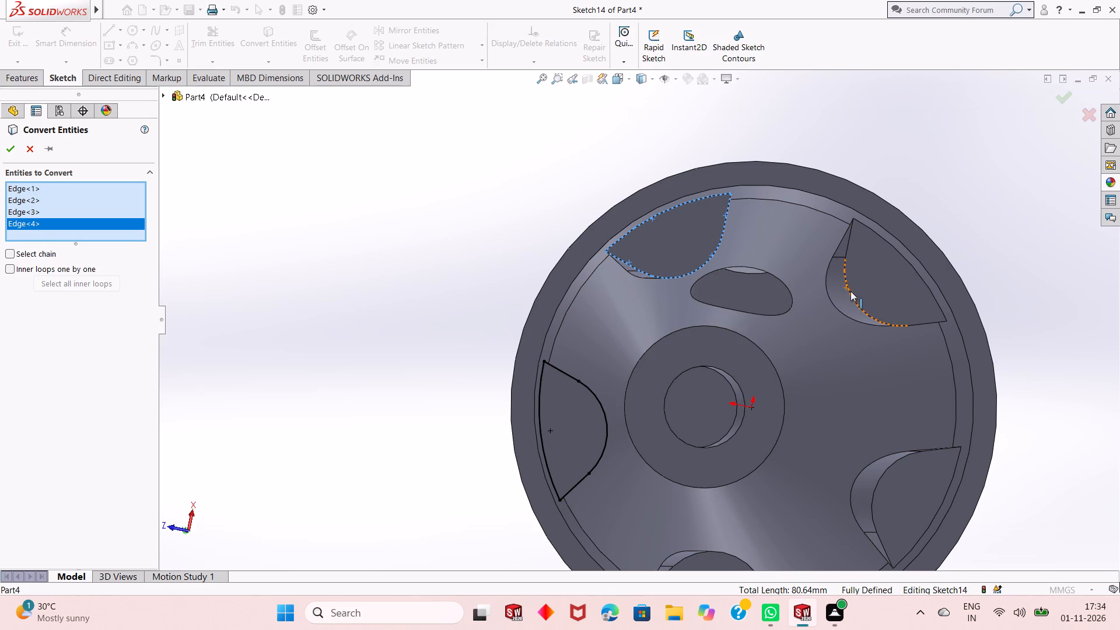
left_click(850, 291)
left_click(849, 244)
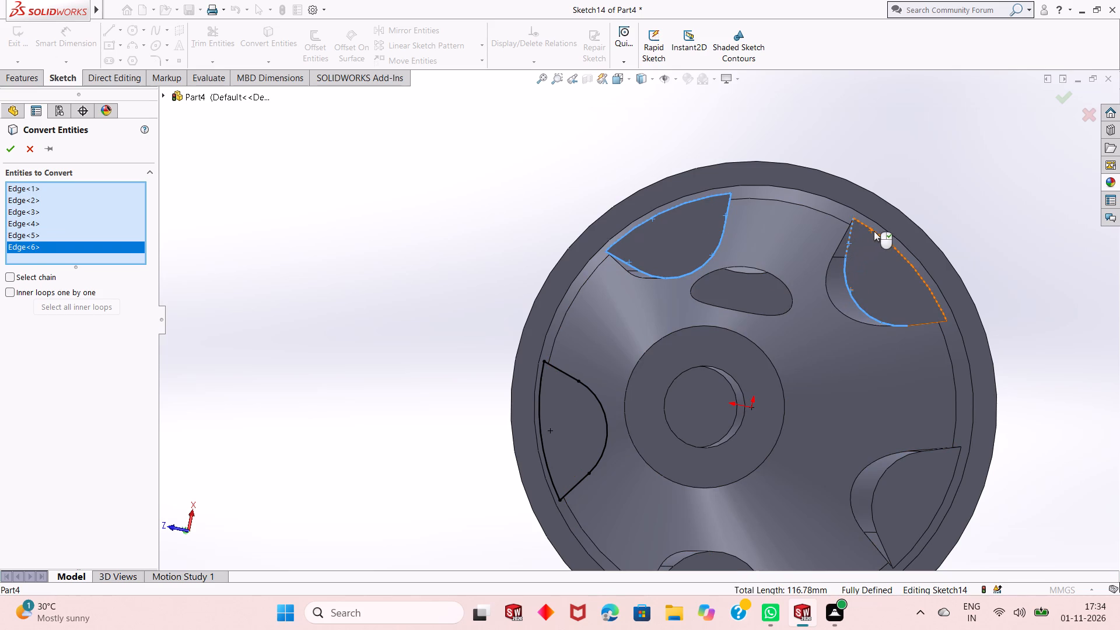
left_click(875, 231)
left_click(919, 325)
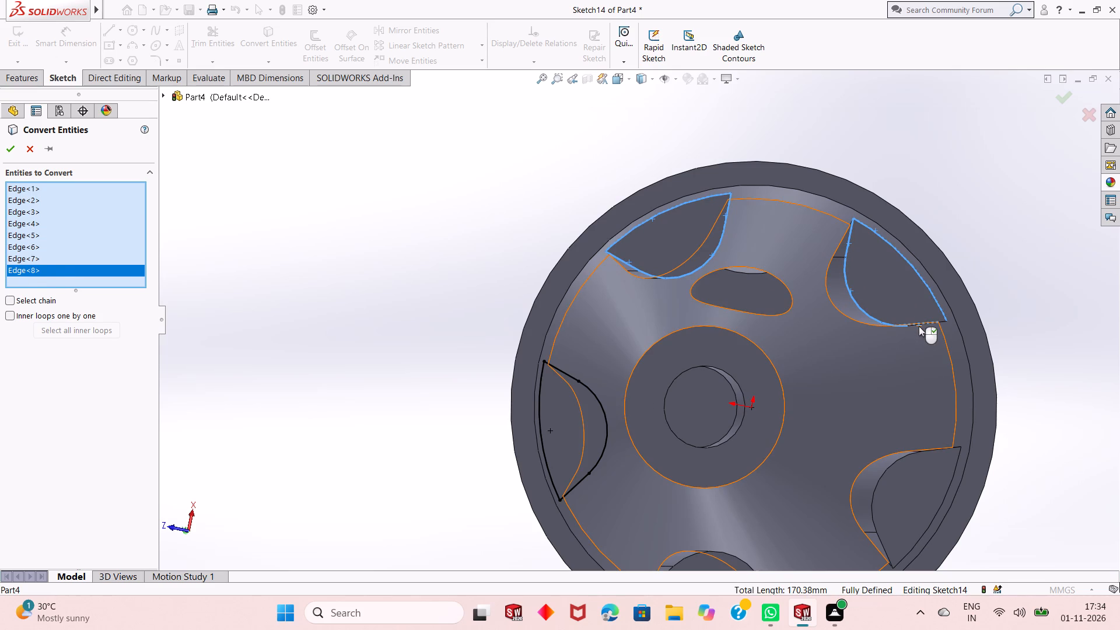
right_click(48, 270)
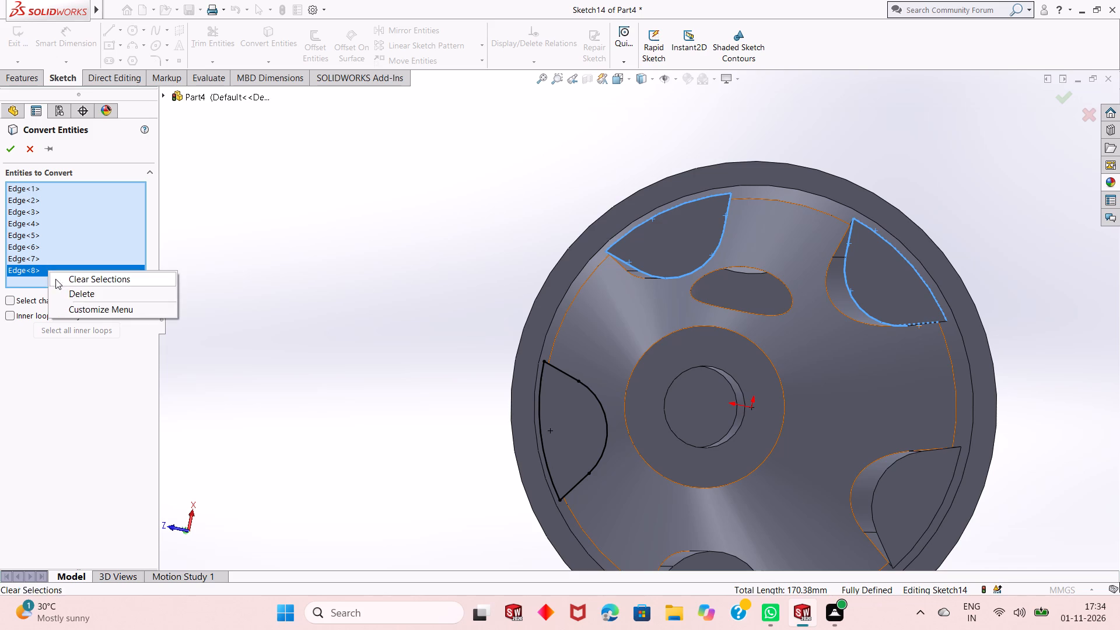
left_click(66, 291)
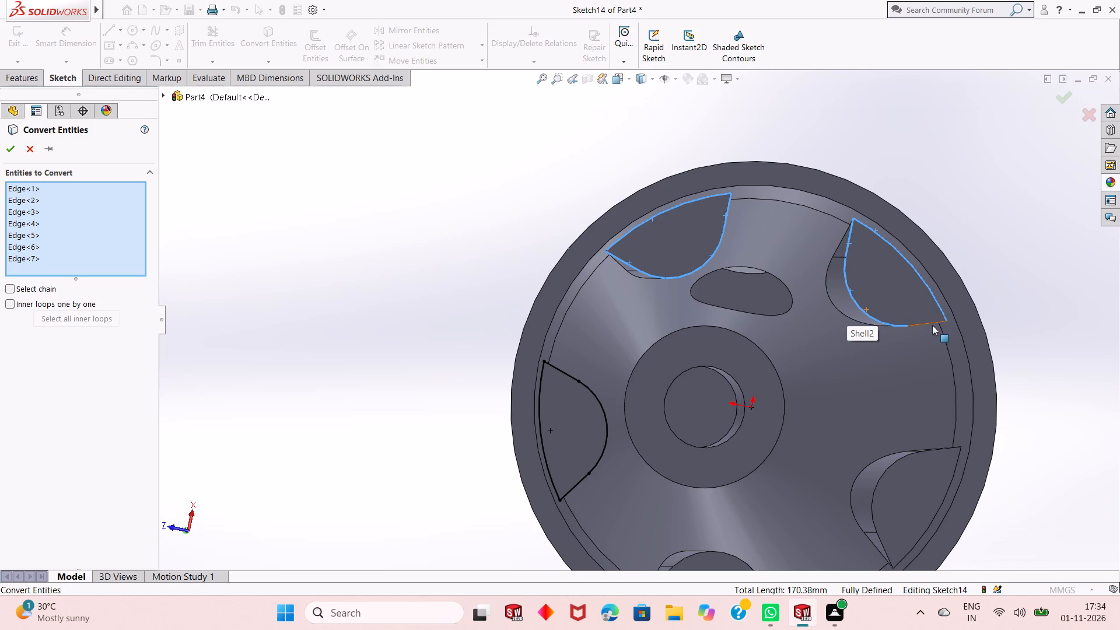
left_click(930, 324)
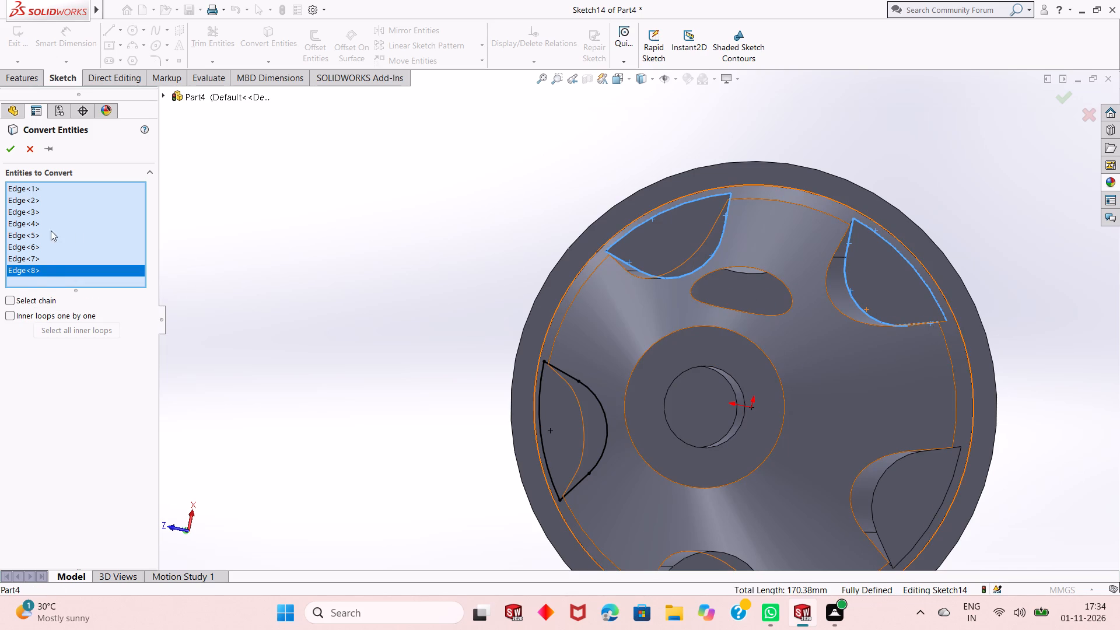
Enable chain selection, add the outline edges of the remaining two arched recess faces, and convert all picked edges into sketch entities.
left_click(24, 300)
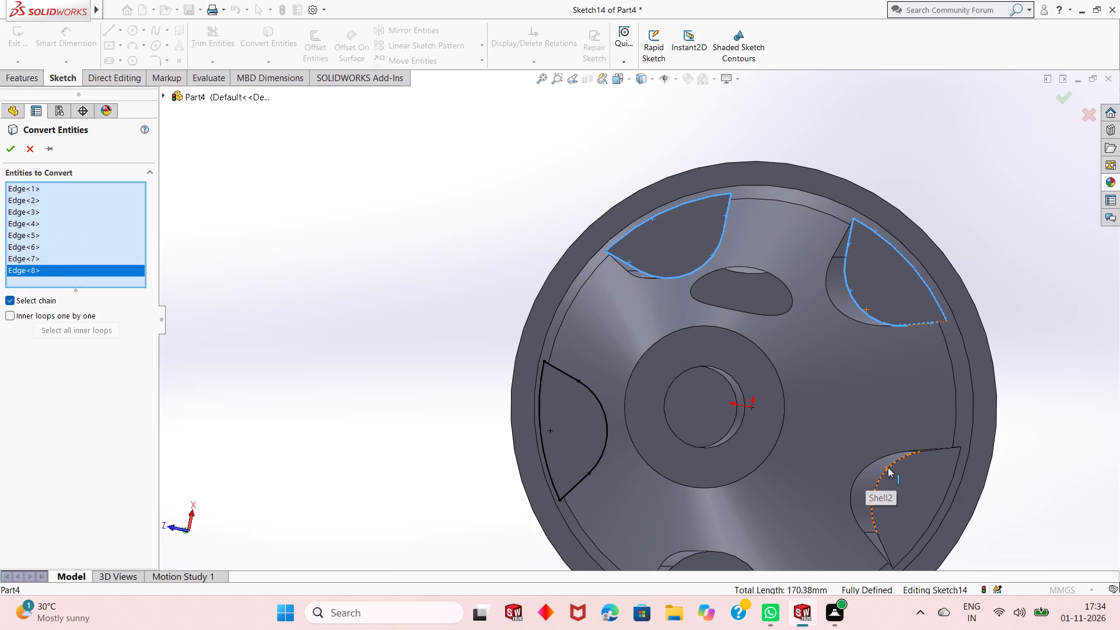
left_click(890, 466)
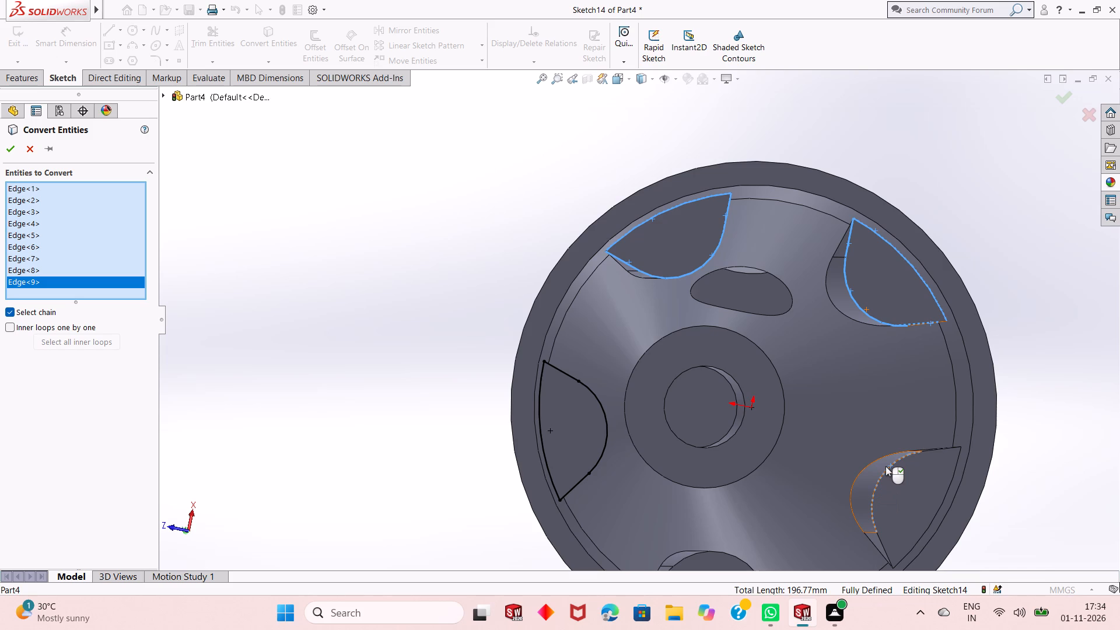
scroll(856, 472, "up", 1)
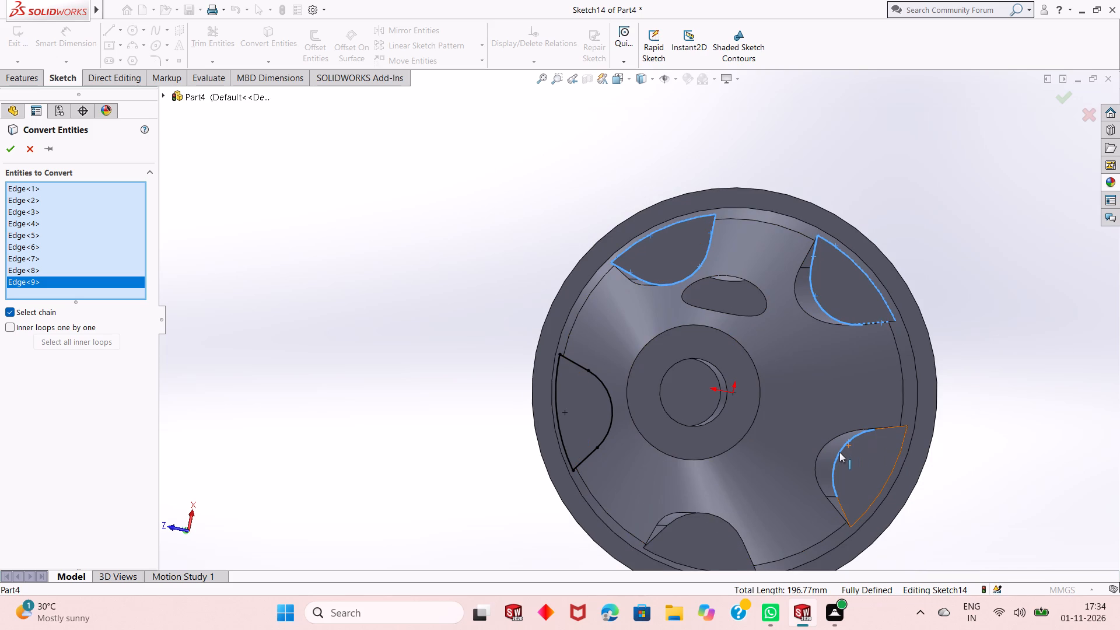
left_click(895, 429)
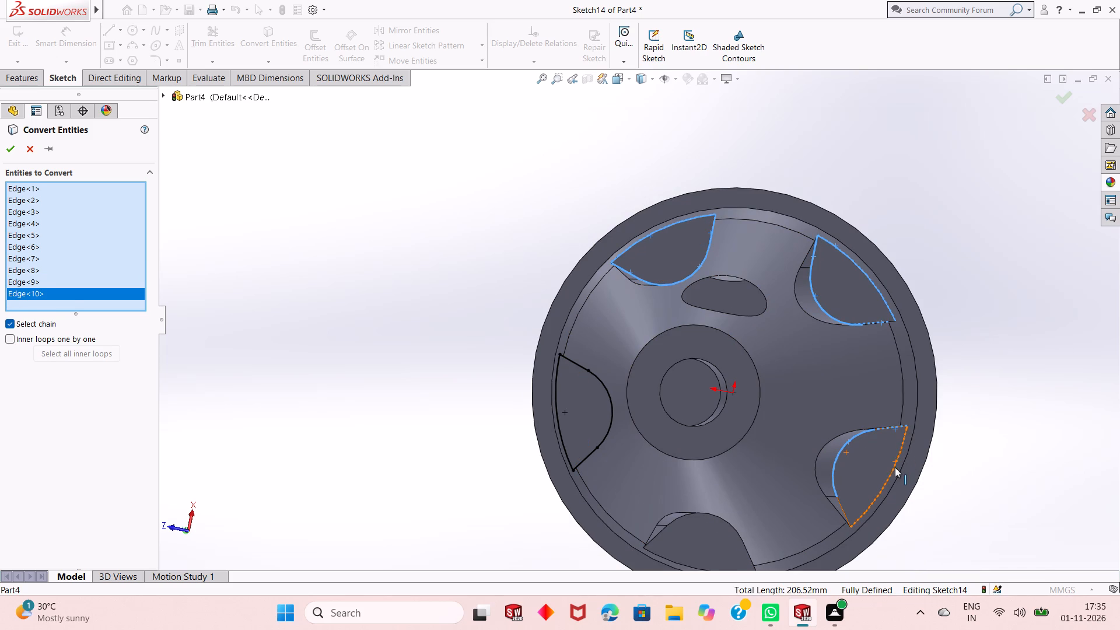
left_click(895, 467)
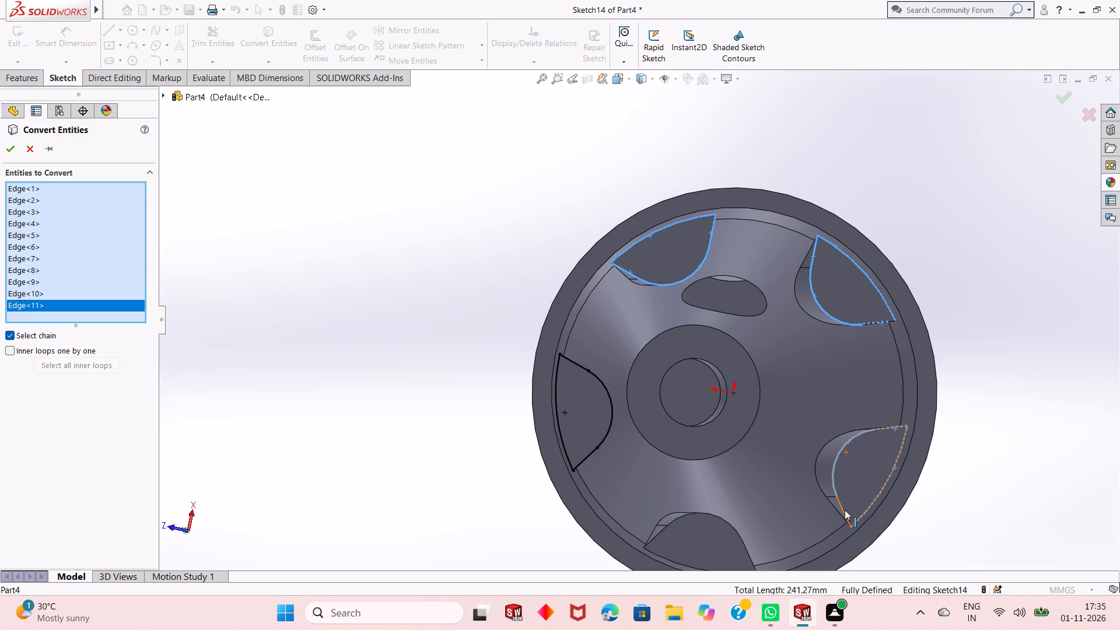
left_click(845, 511)
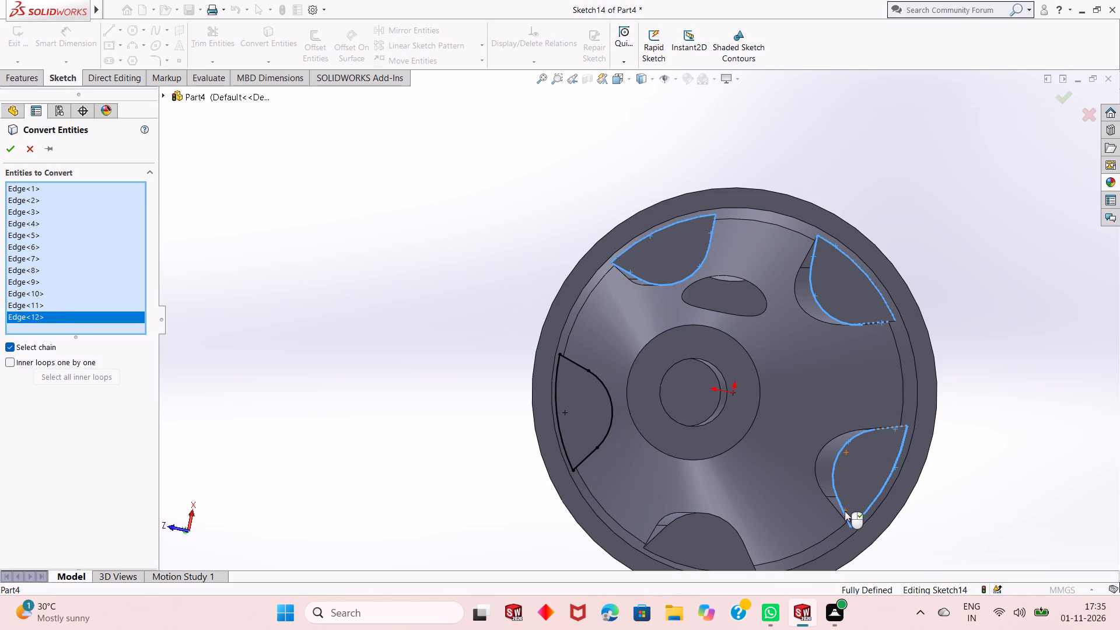
left_click(716, 517)
left_click(656, 535)
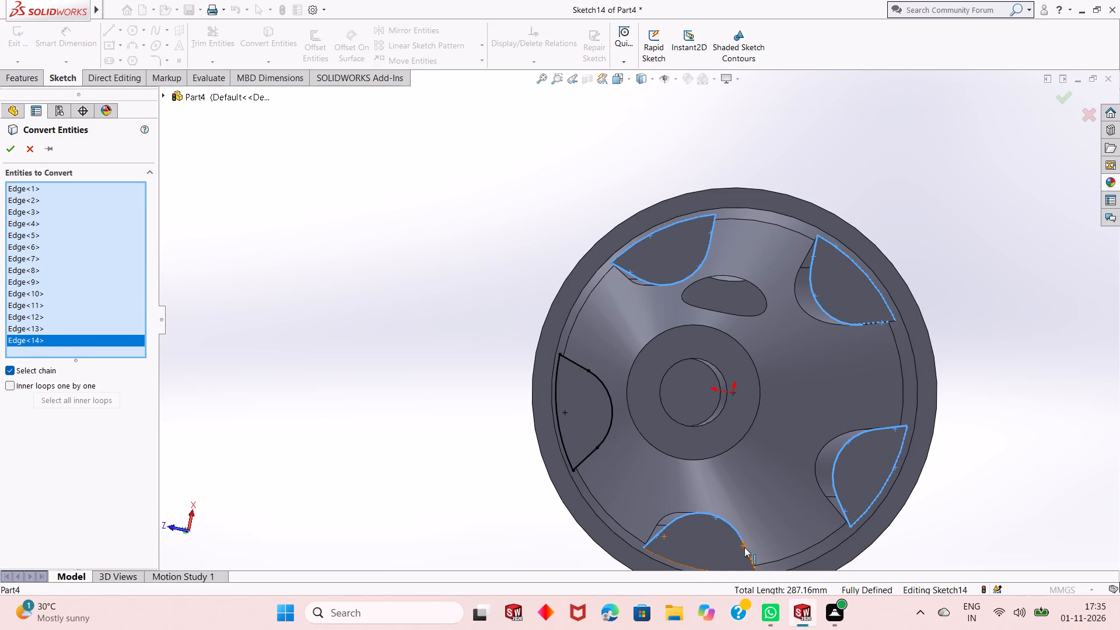
left_click(746, 549)
left_click(674, 562)
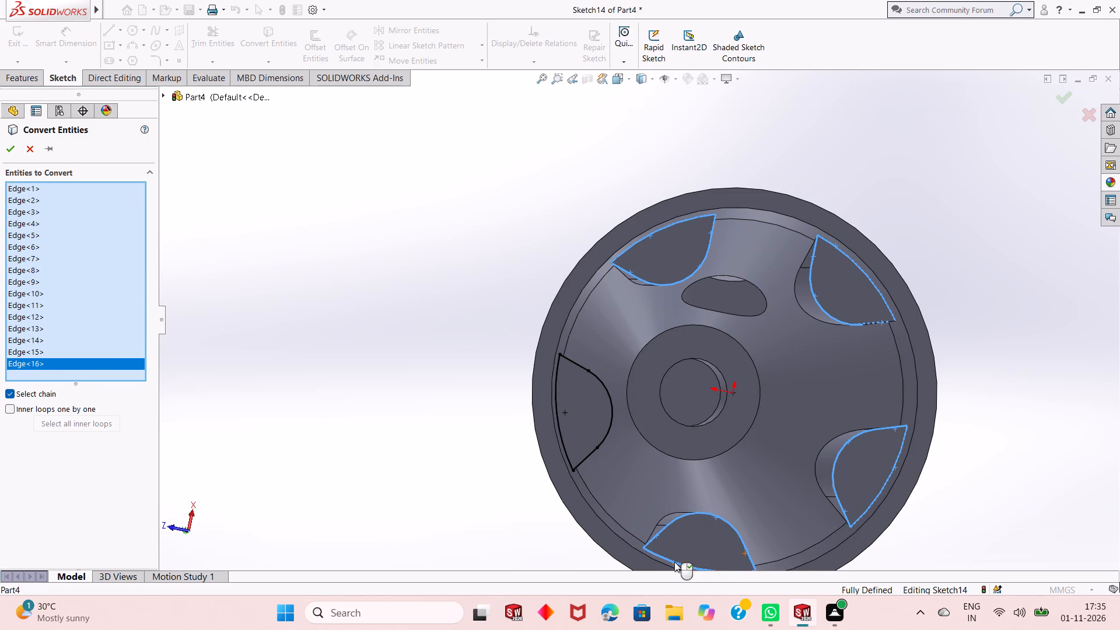
left_click(10, 154)
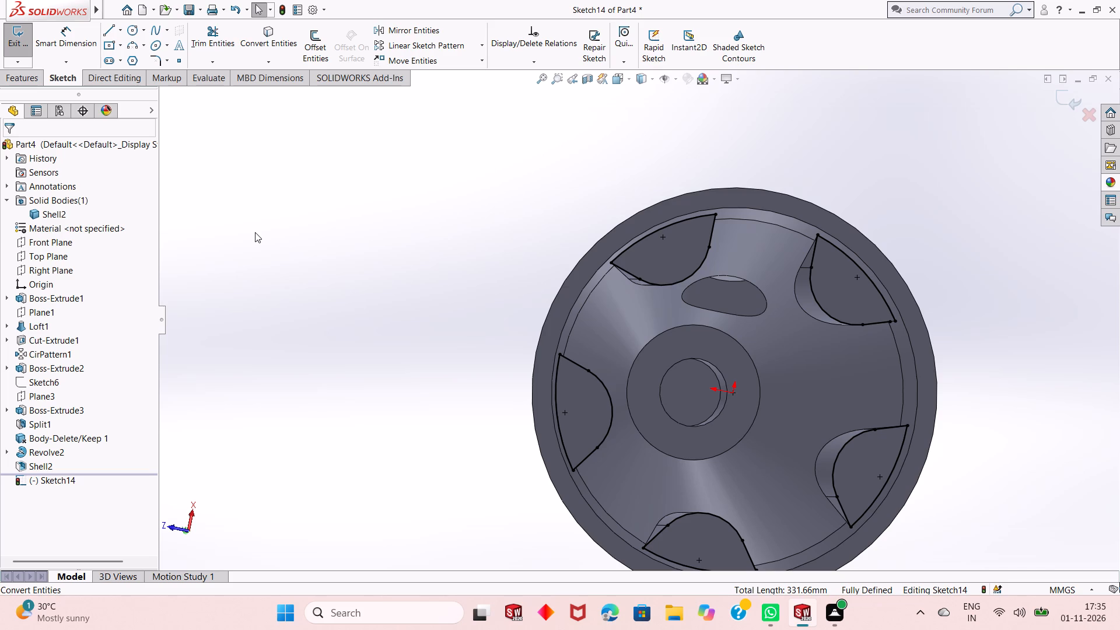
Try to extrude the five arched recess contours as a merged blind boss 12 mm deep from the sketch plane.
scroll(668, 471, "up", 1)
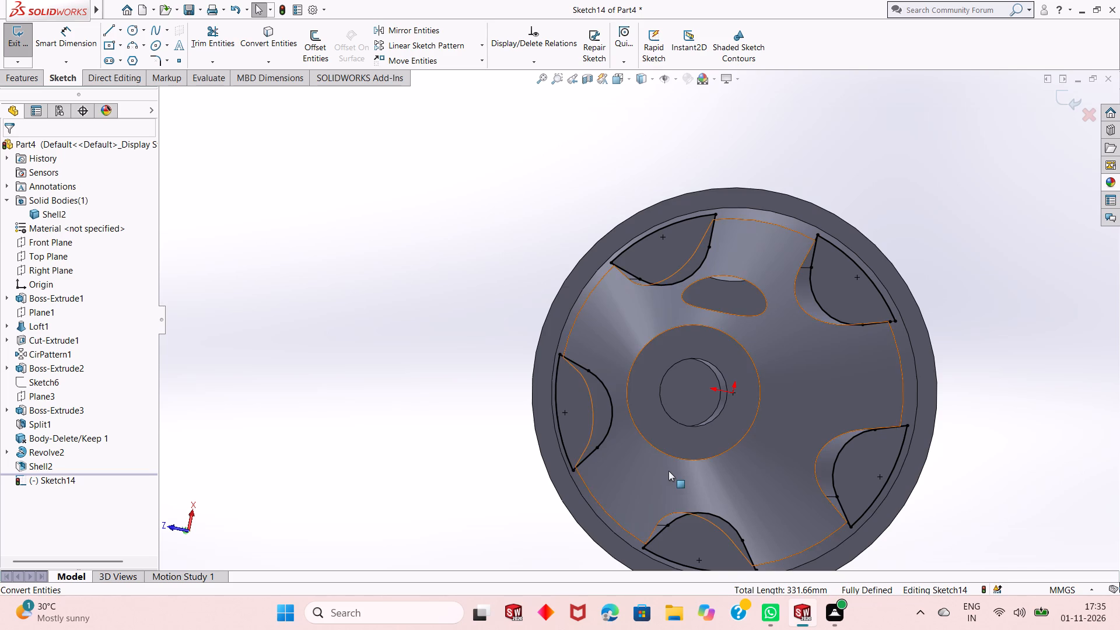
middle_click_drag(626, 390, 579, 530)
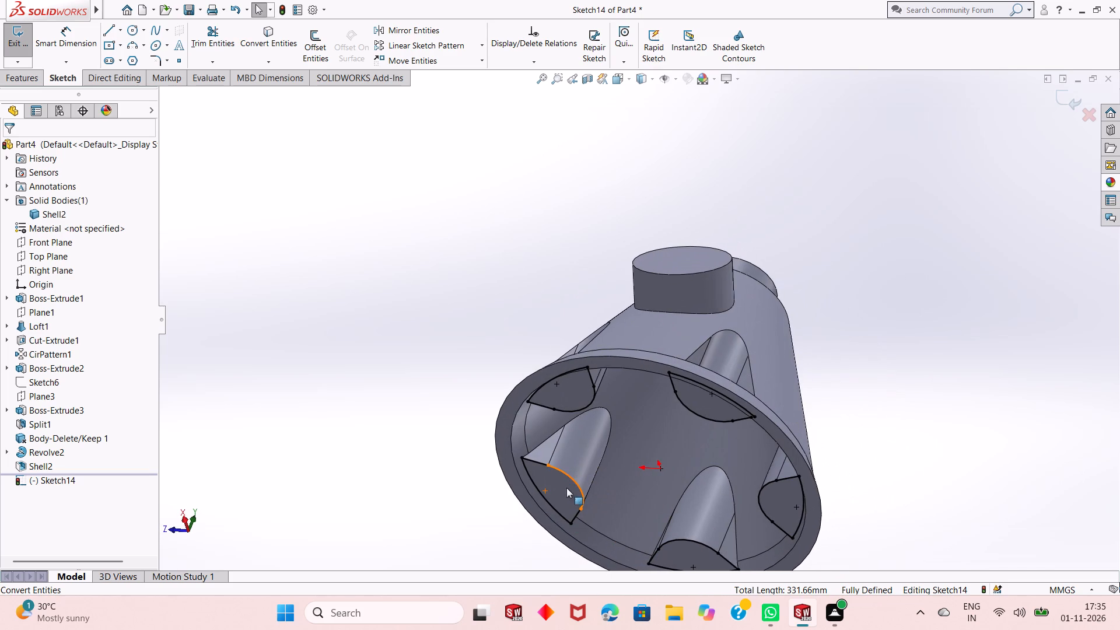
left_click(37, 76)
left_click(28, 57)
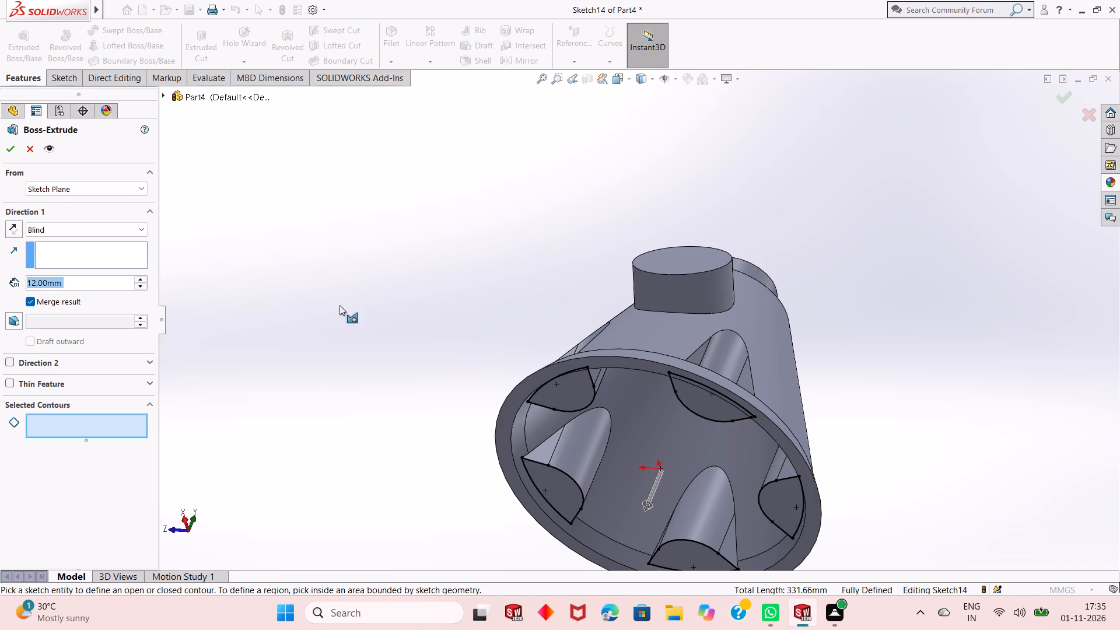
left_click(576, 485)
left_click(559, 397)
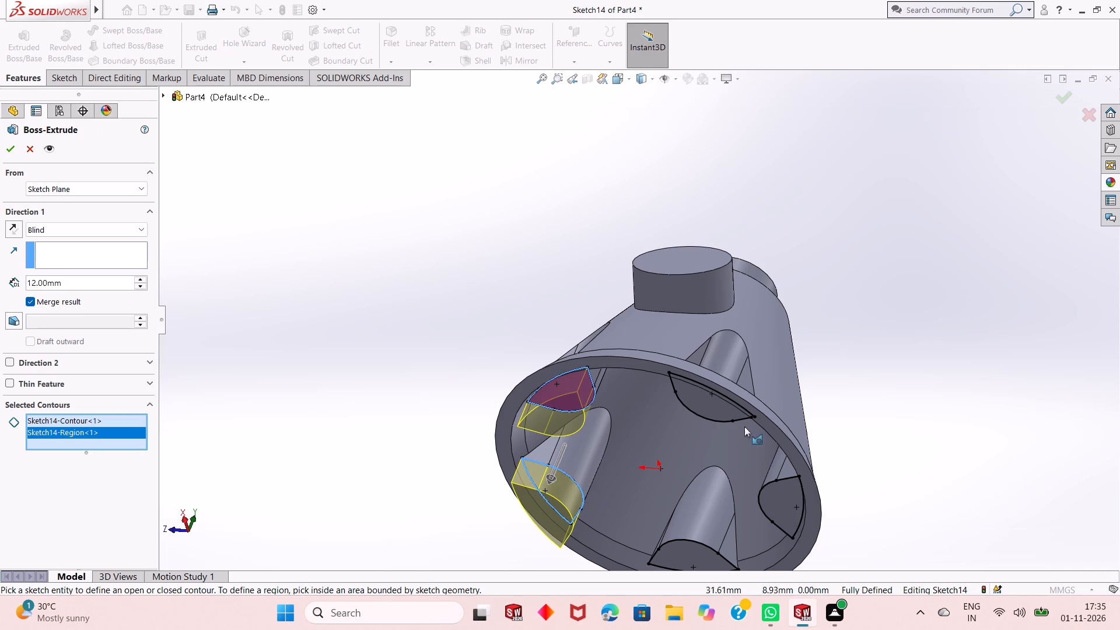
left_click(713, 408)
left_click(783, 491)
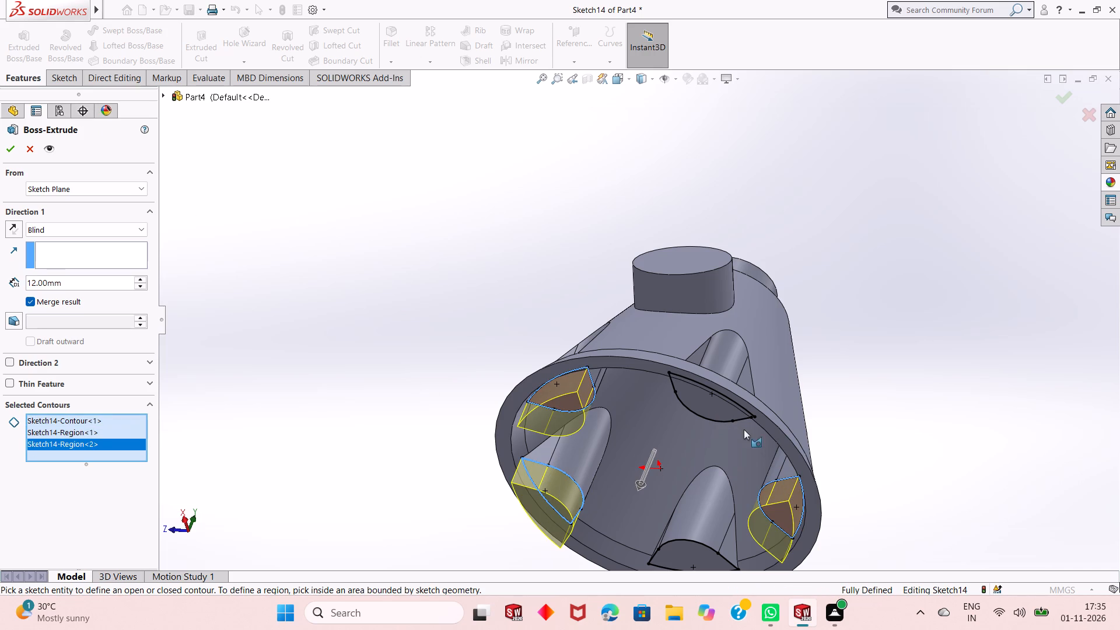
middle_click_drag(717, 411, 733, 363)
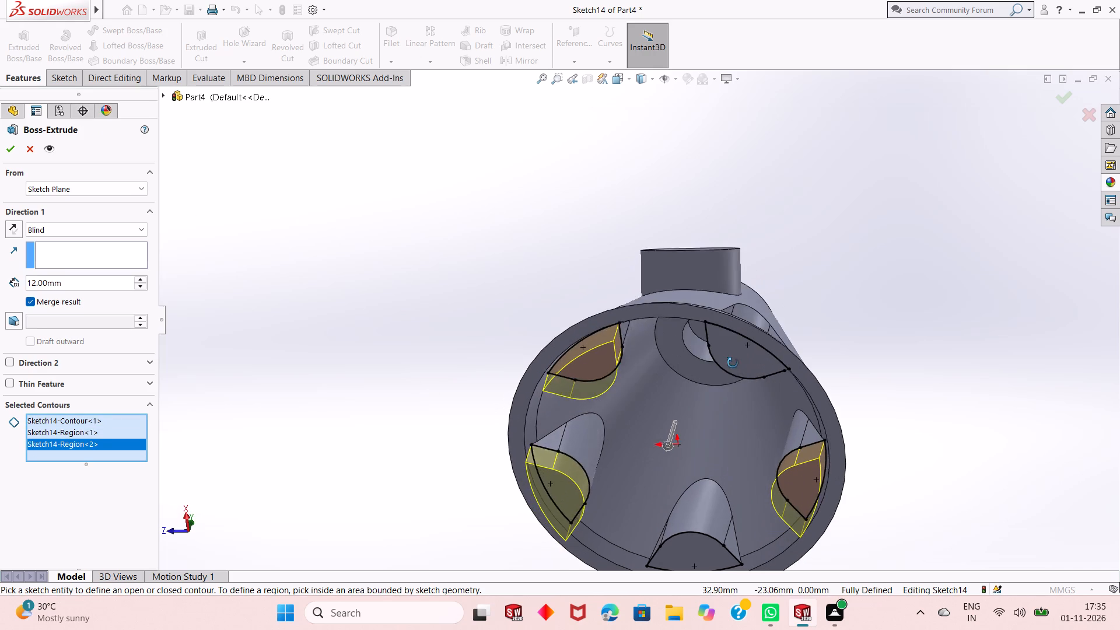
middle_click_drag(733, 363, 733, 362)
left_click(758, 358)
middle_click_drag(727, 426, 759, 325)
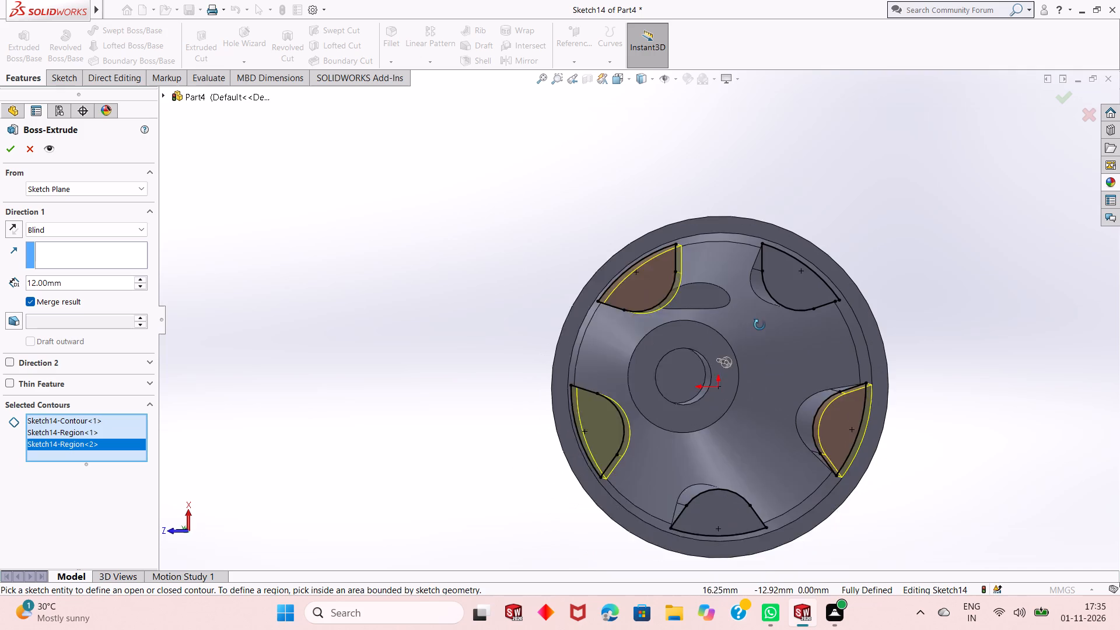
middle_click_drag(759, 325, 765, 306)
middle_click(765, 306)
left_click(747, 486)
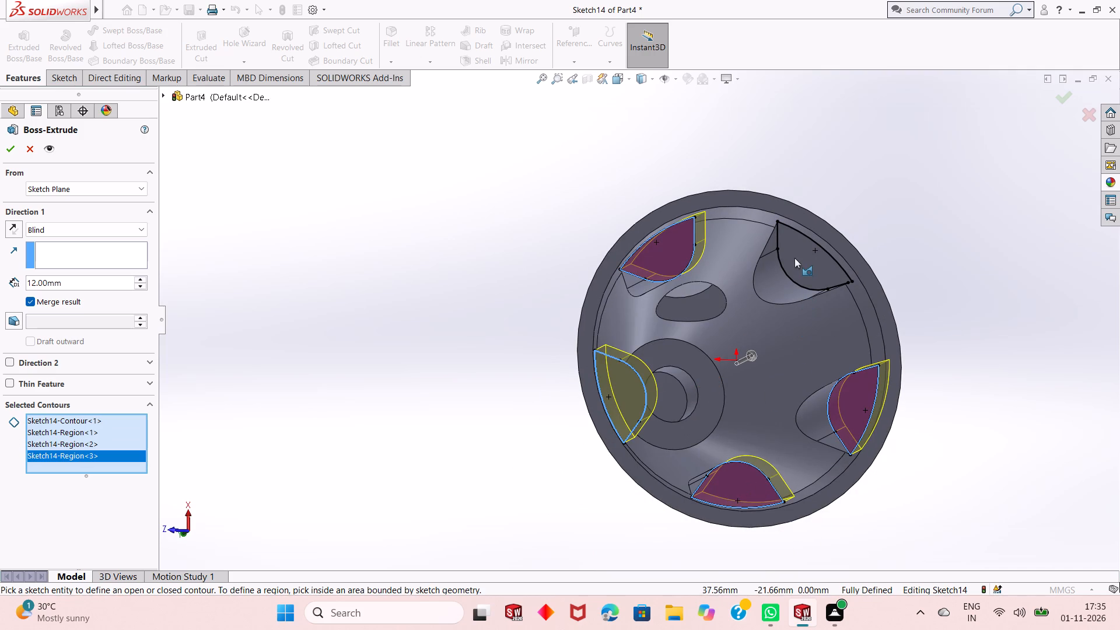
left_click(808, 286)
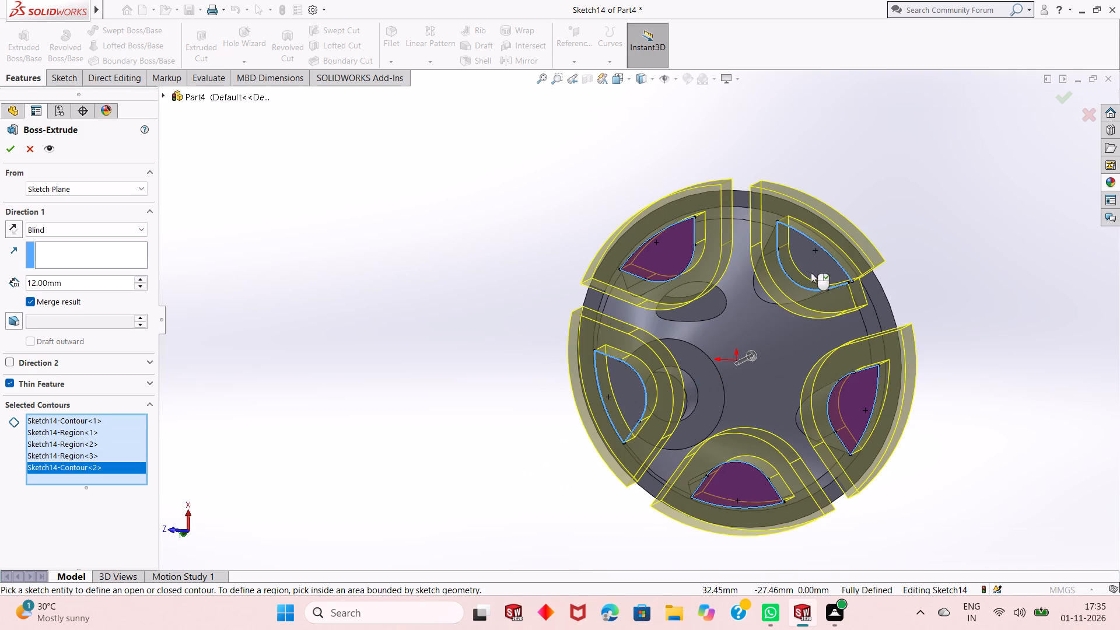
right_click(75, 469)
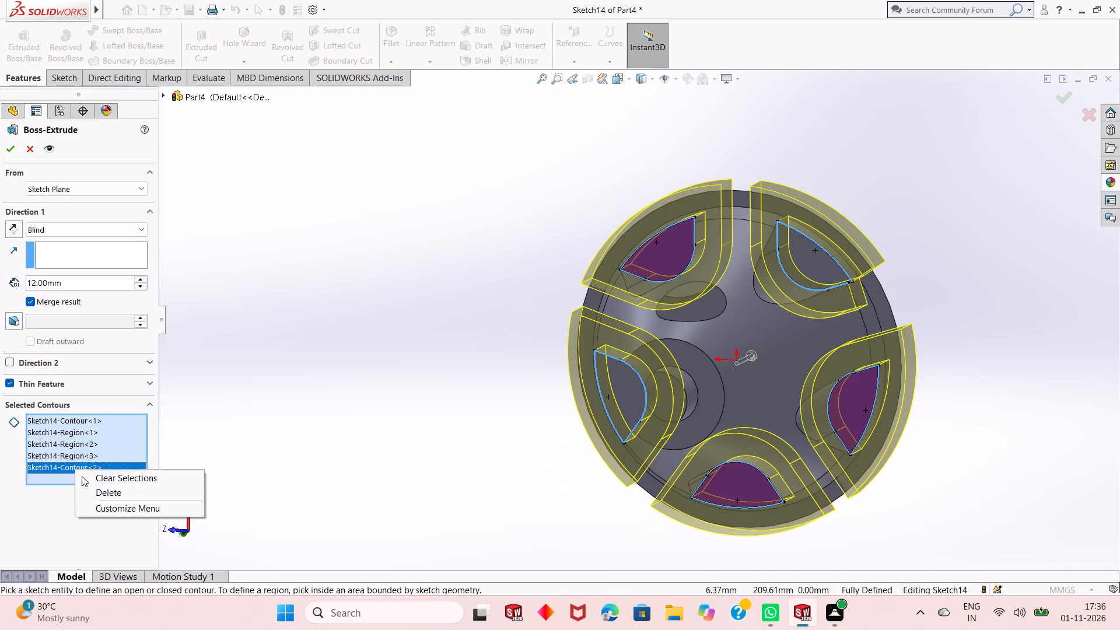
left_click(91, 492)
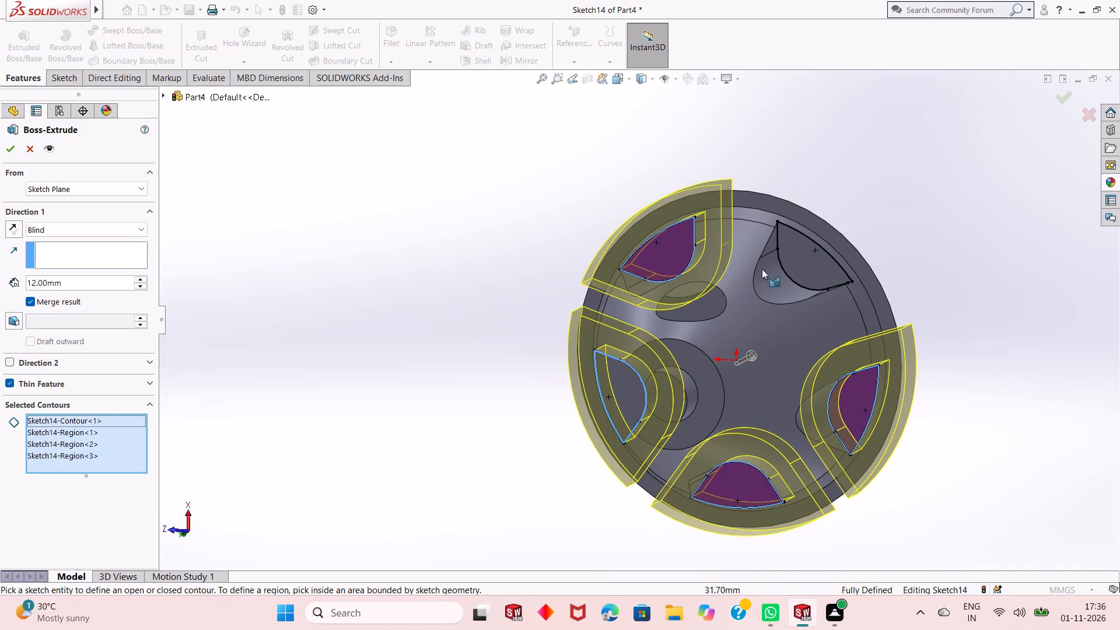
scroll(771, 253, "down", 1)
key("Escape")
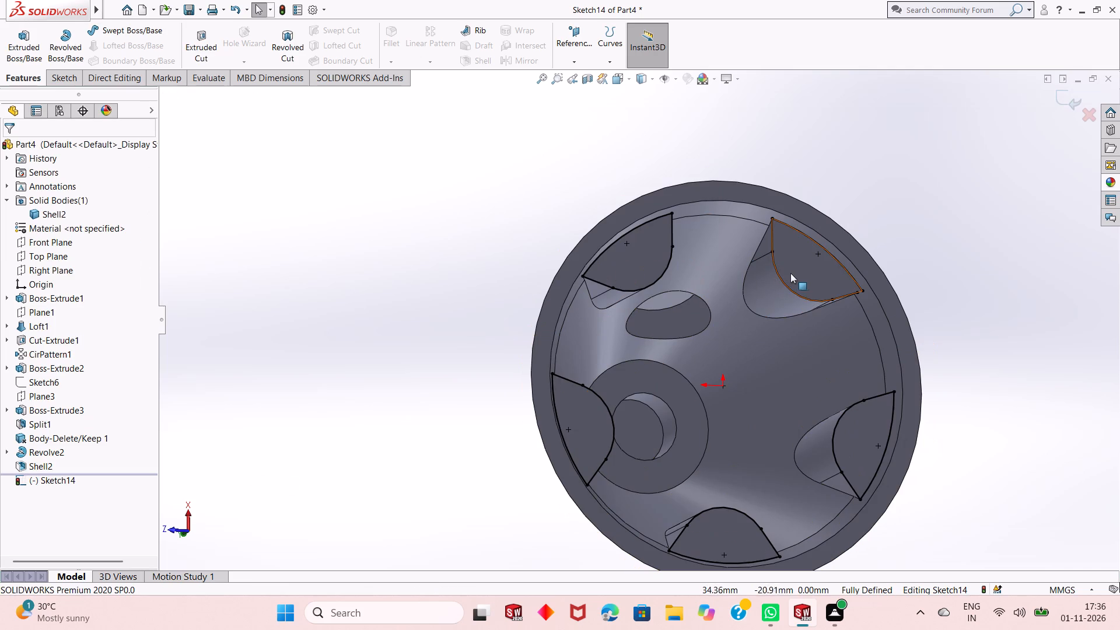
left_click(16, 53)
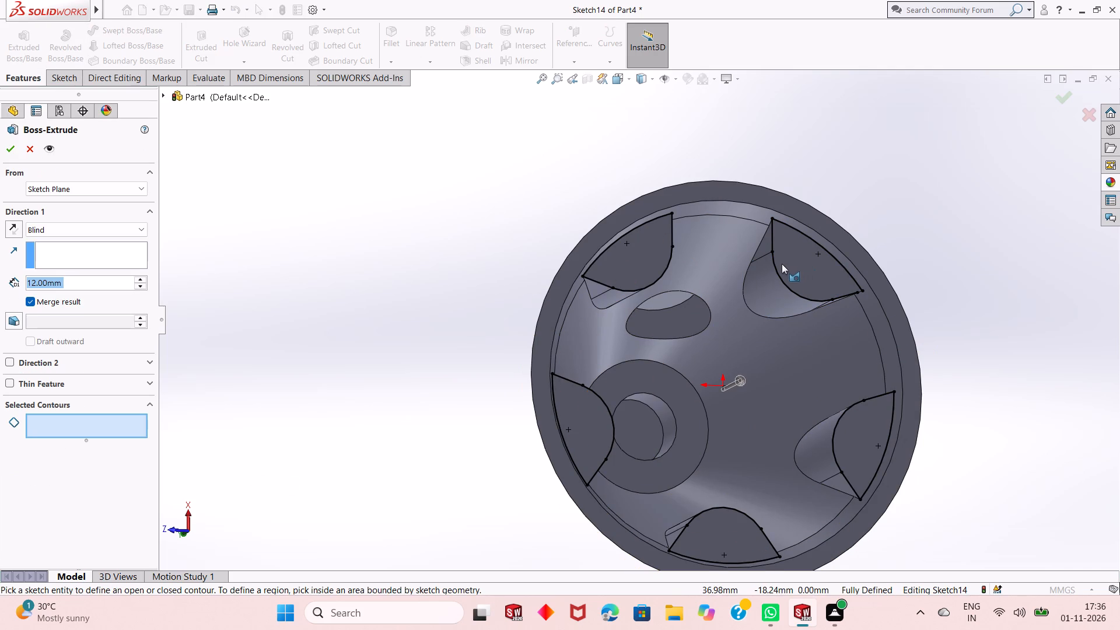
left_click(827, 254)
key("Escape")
Leave the pending extrusion and convert the short straight outline edge at one arched recess's outer corner into the sketch.
scroll(860, 318, "down", 4)
scroll(789, 262, "down", 2)
scroll(681, 288, "up", 7)
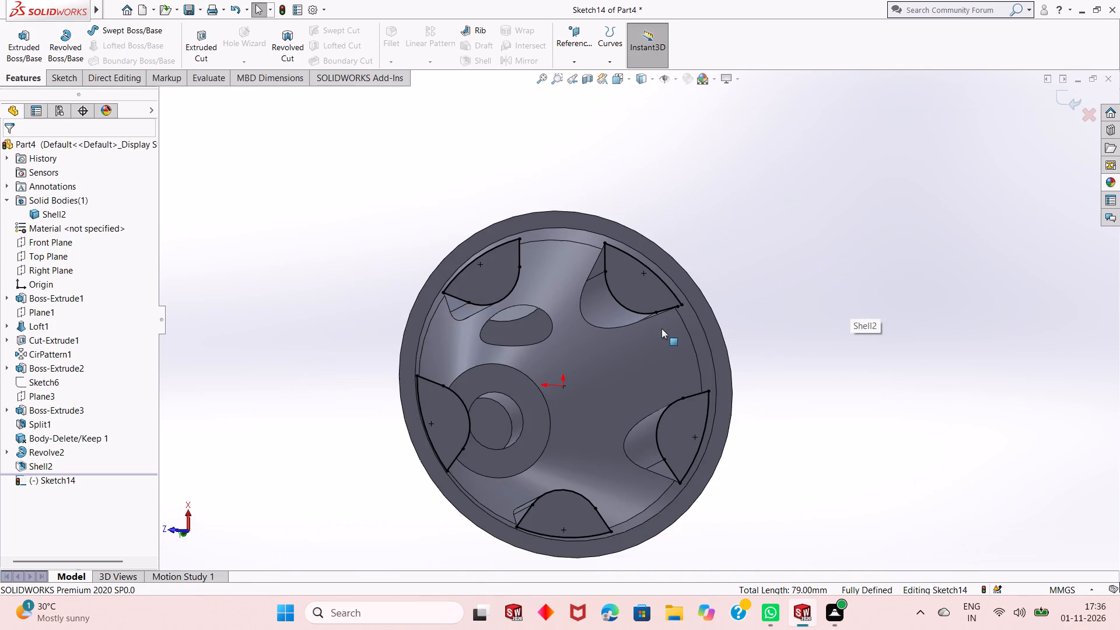
scroll(655, 313, "down", 7)
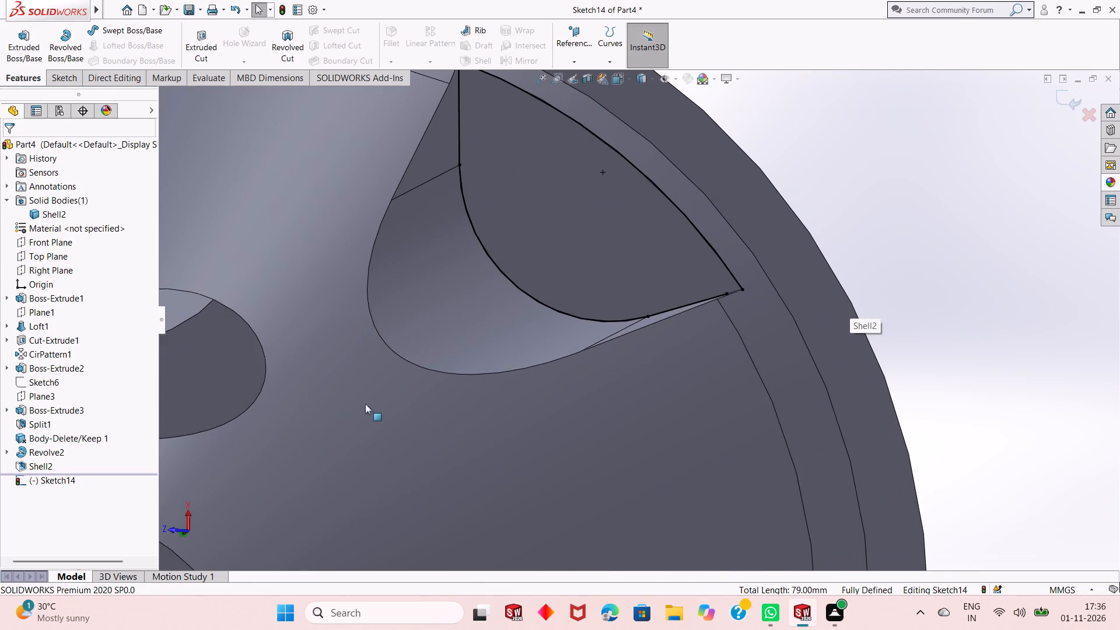
scroll(391, 404, "up", 3)
key("Escape")
key("Escape")
left_click(78, 79)
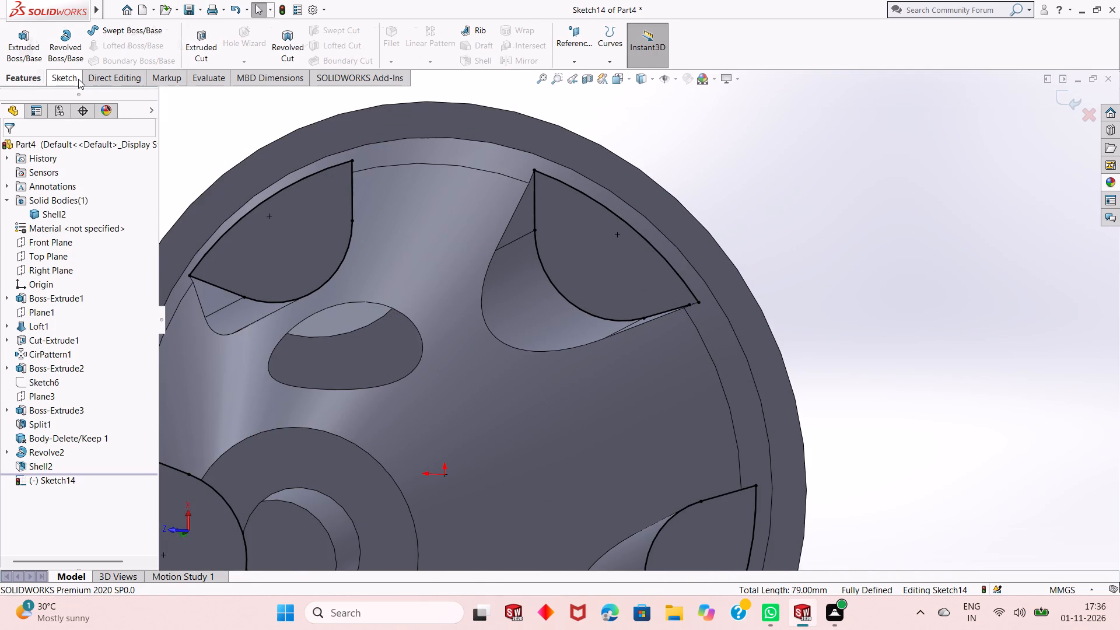
left_click(272, 50)
scroll(621, 269, "down", 3)
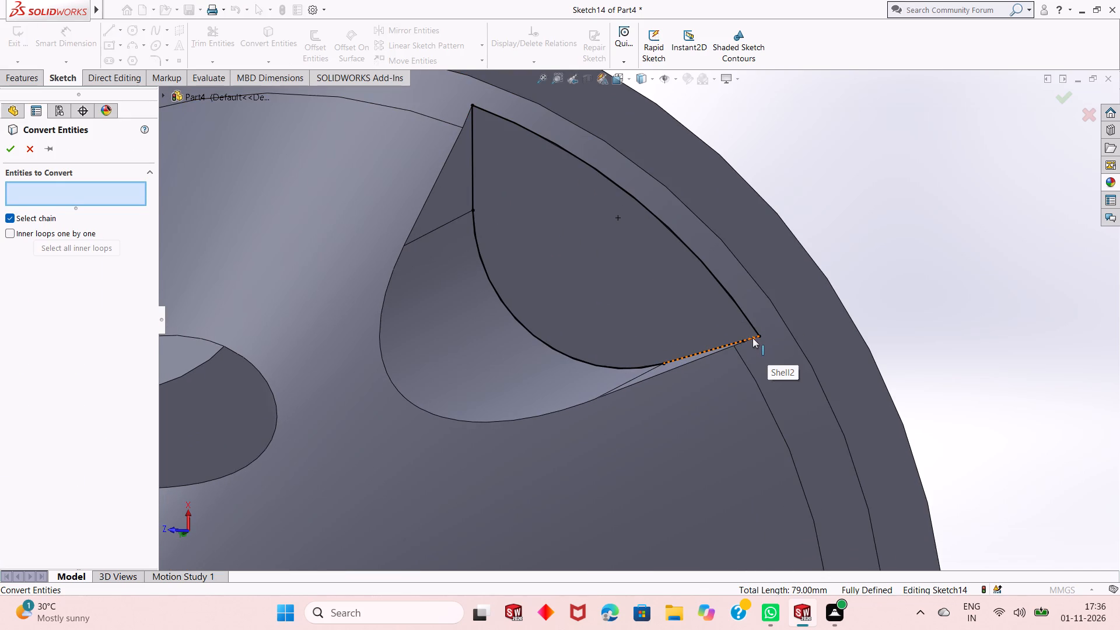
left_click(752, 338)
left_click(8, 152)
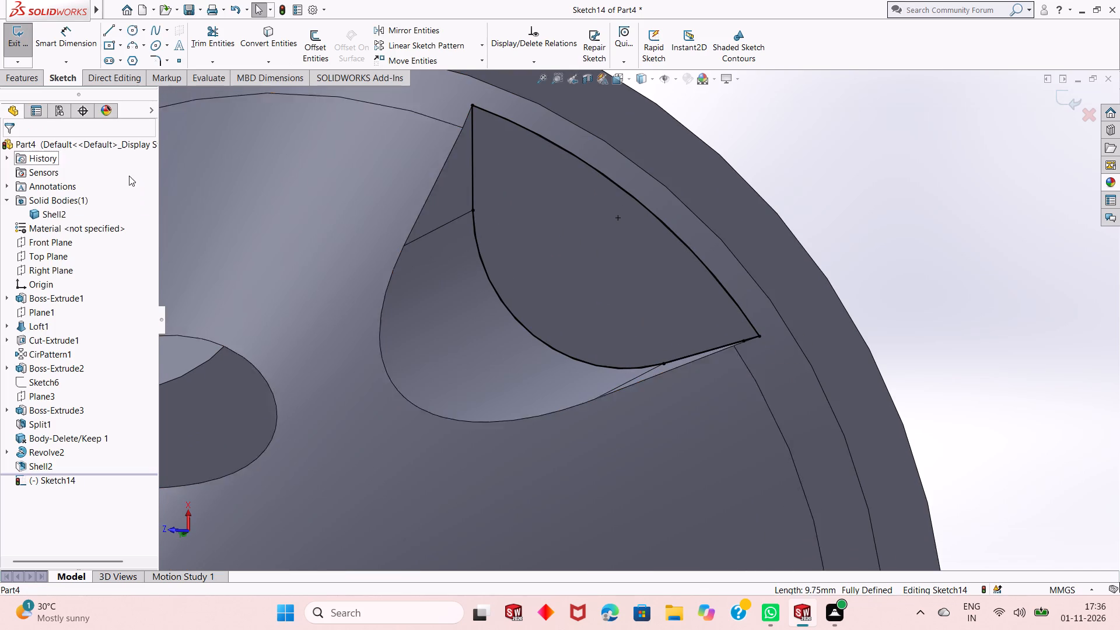
key("Escape")
Start an extruded boss from the sketch and select all five arched recess regions as its contours.
scroll(608, 329, "up", 5)
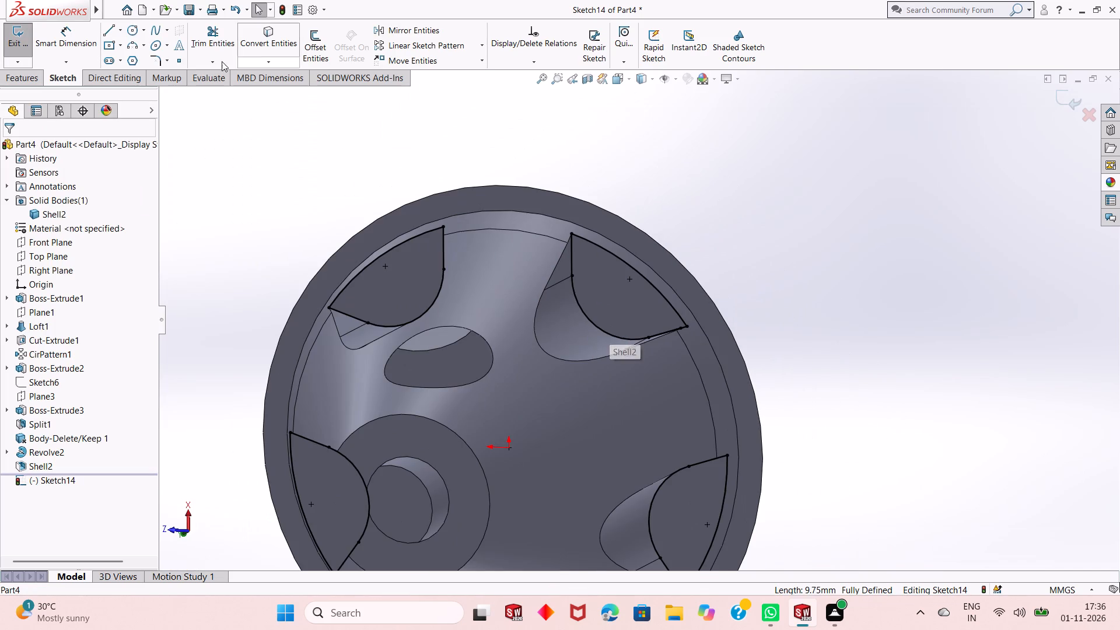
left_click(2, 74)
left_click(12, 38)
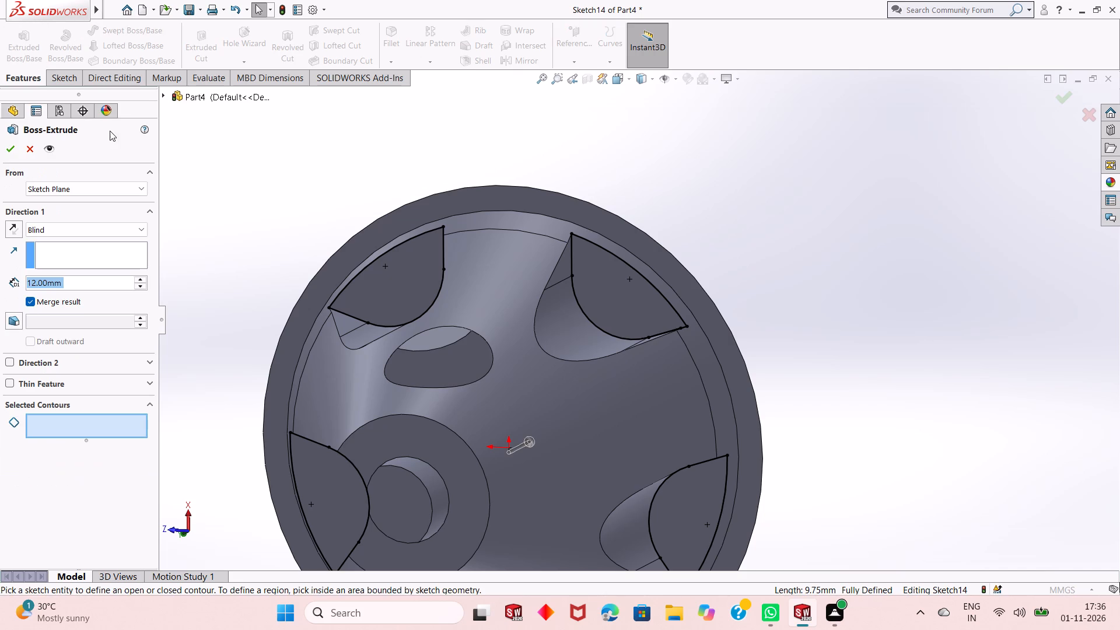
scroll(352, 283, "up", 1)
left_click(424, 300)
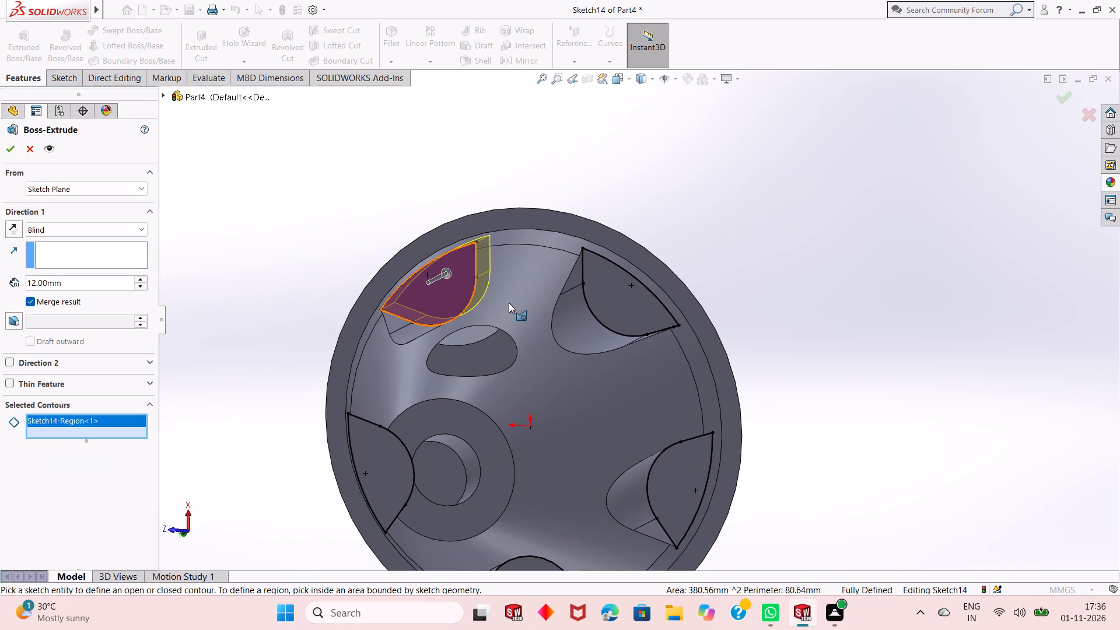
left_click(612, 309)
left_click(401, 466)
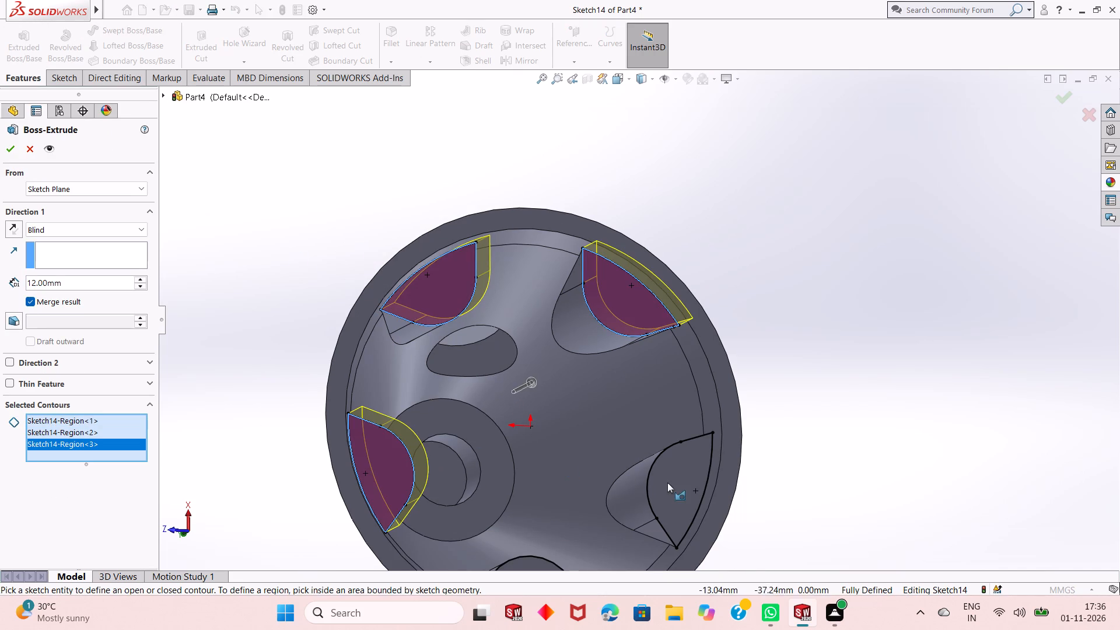
left_click(681, 485)
scroll(616, 501, "up", 3)
left_click(579, 465)
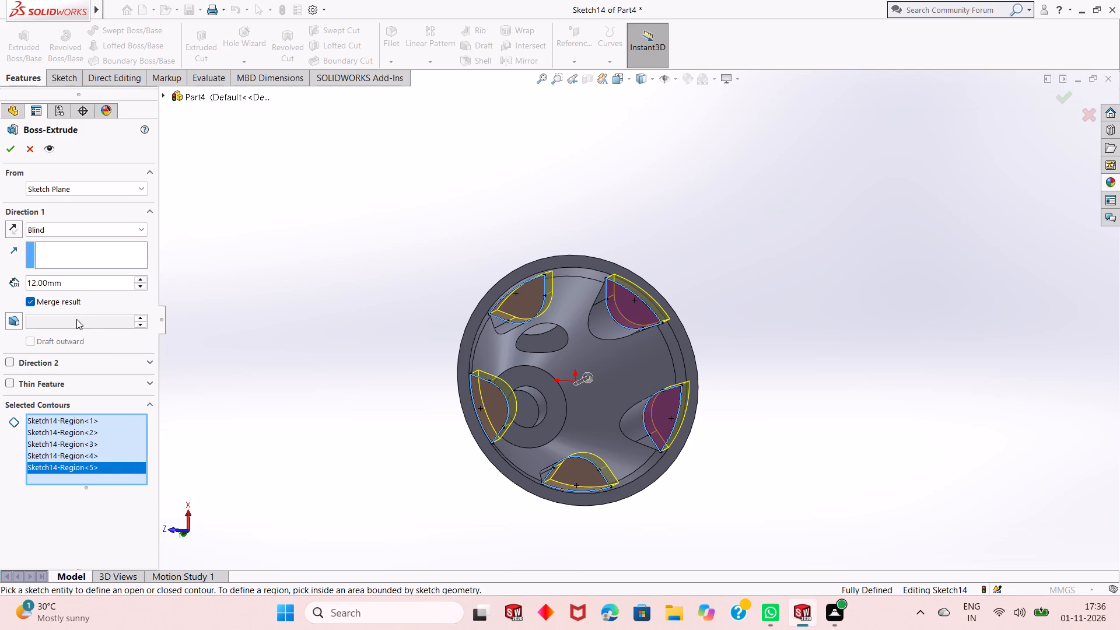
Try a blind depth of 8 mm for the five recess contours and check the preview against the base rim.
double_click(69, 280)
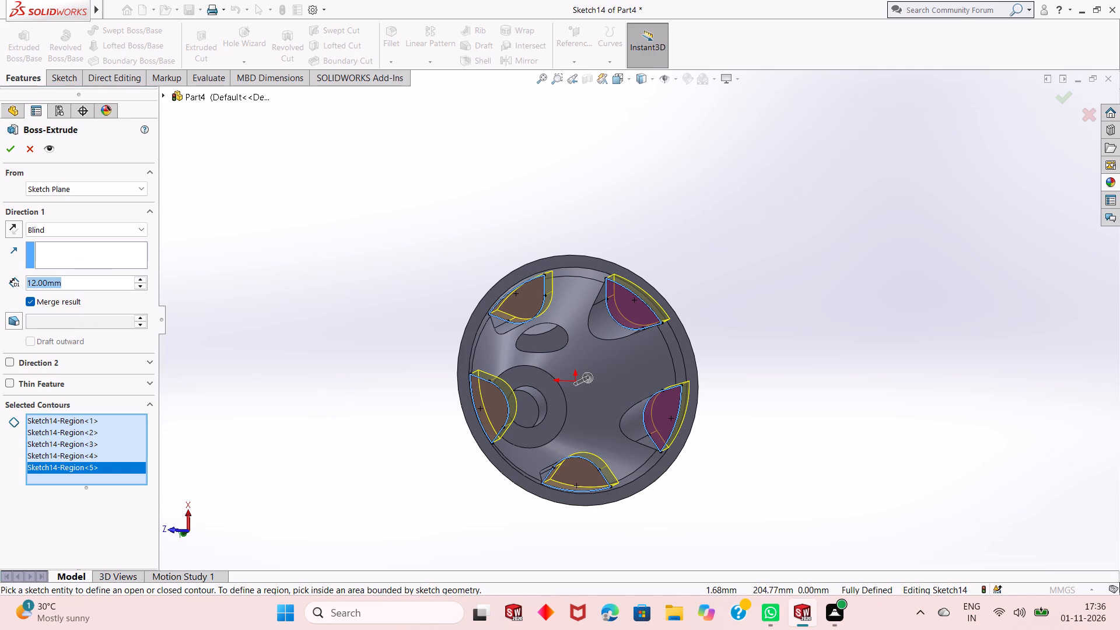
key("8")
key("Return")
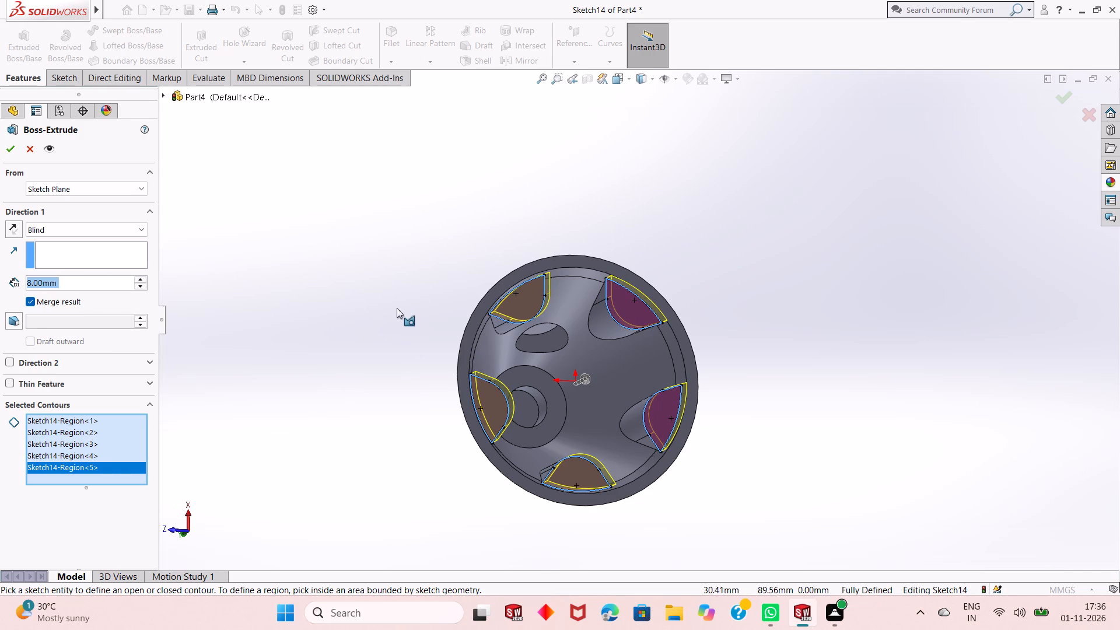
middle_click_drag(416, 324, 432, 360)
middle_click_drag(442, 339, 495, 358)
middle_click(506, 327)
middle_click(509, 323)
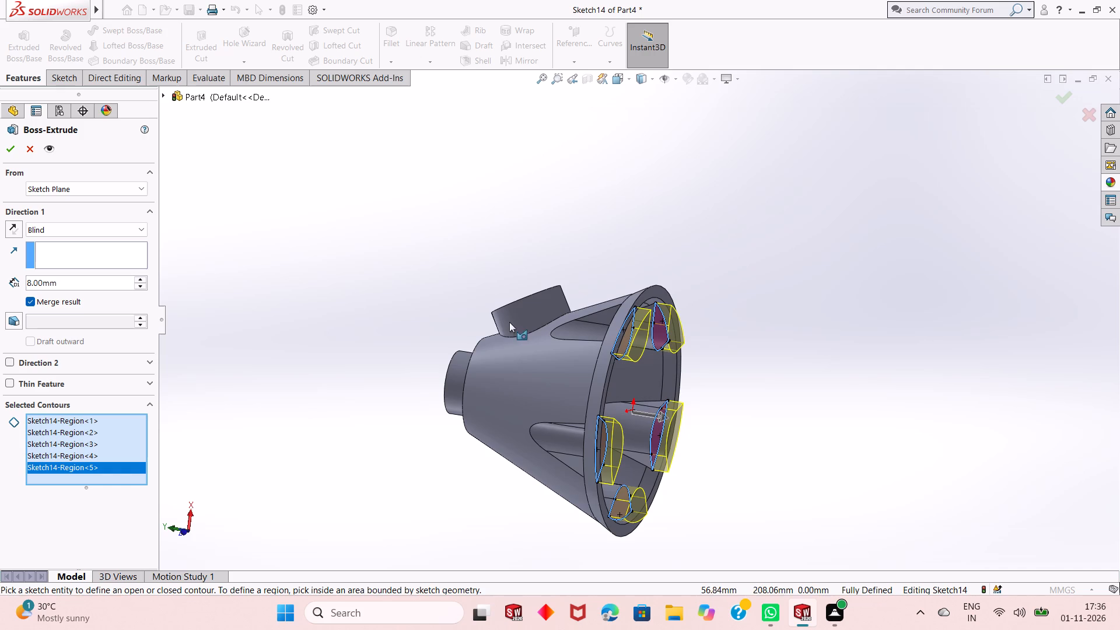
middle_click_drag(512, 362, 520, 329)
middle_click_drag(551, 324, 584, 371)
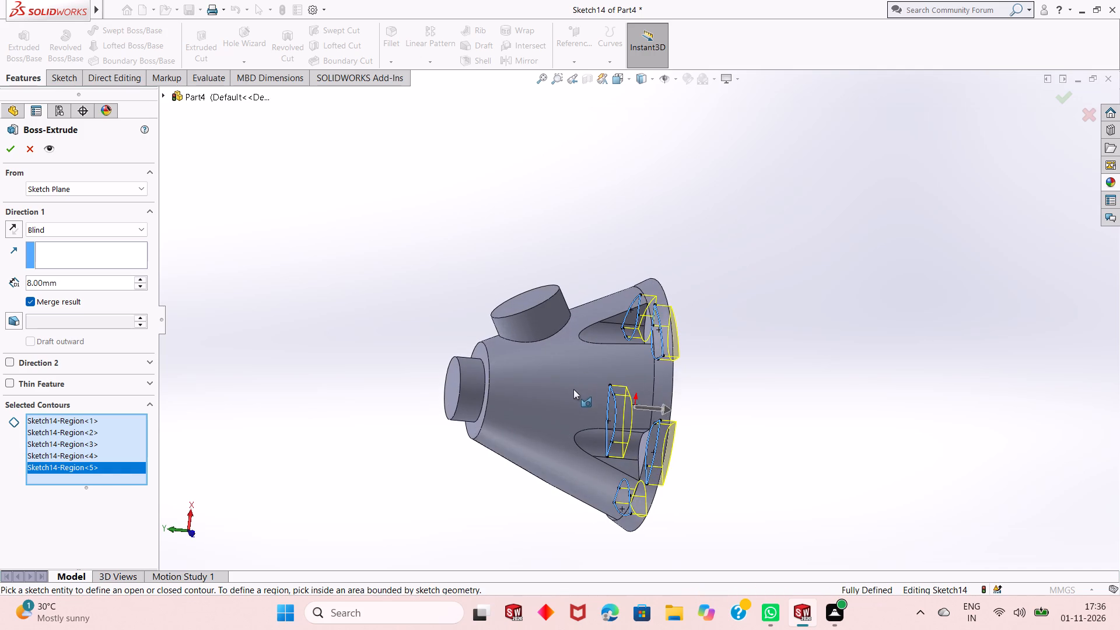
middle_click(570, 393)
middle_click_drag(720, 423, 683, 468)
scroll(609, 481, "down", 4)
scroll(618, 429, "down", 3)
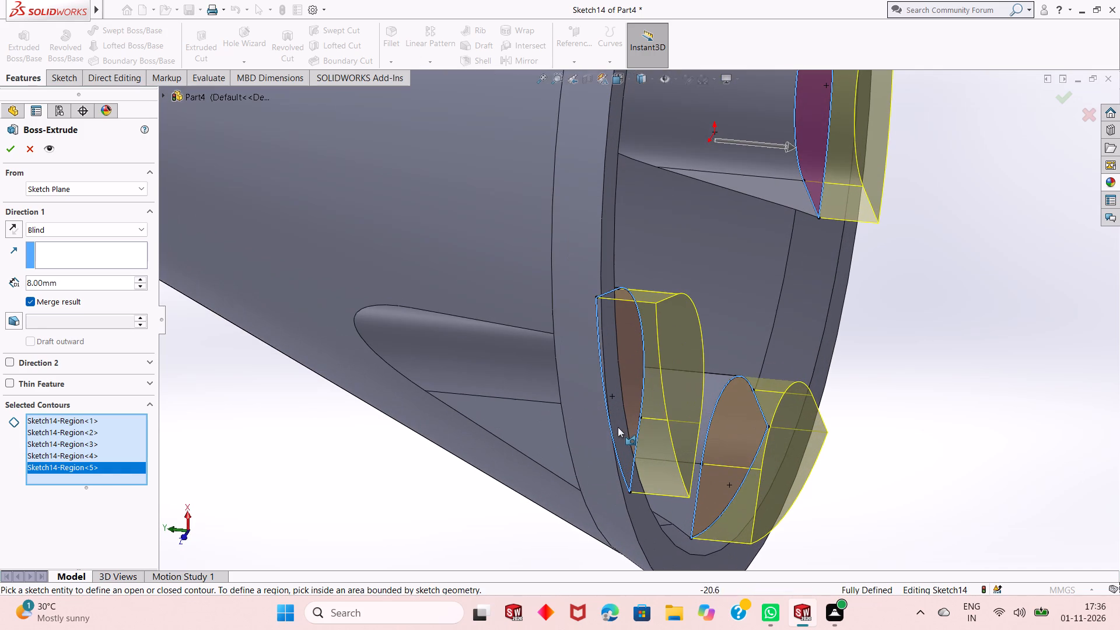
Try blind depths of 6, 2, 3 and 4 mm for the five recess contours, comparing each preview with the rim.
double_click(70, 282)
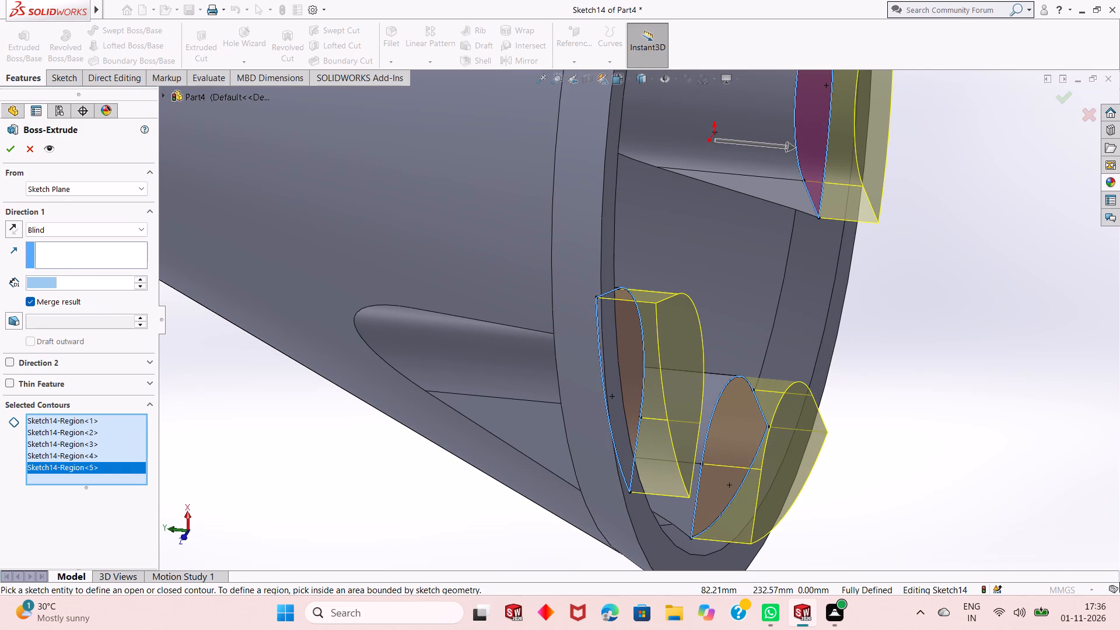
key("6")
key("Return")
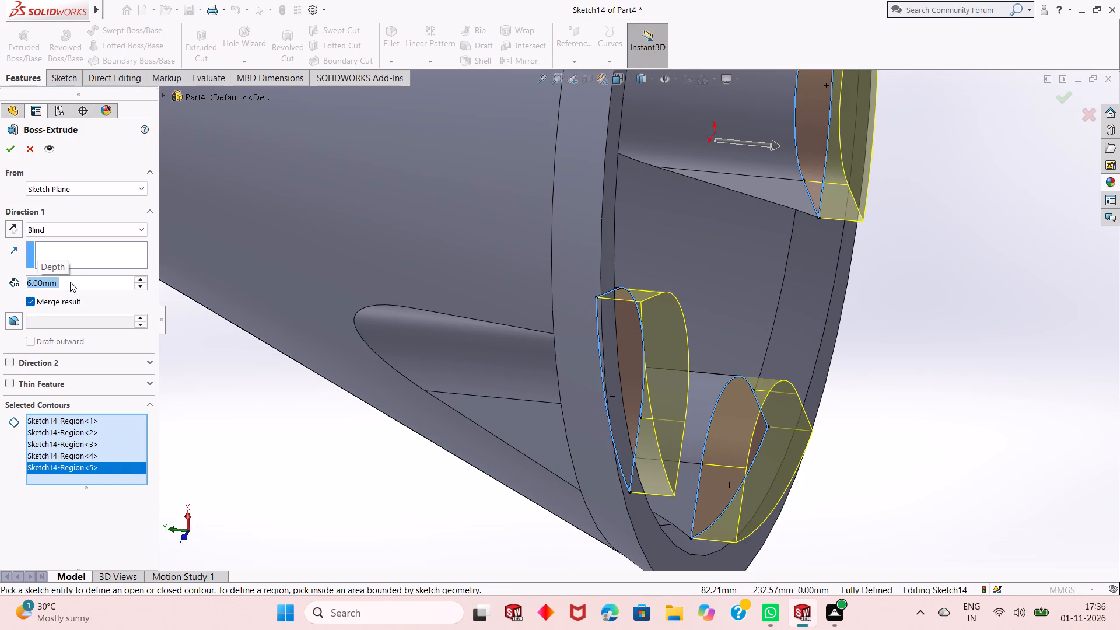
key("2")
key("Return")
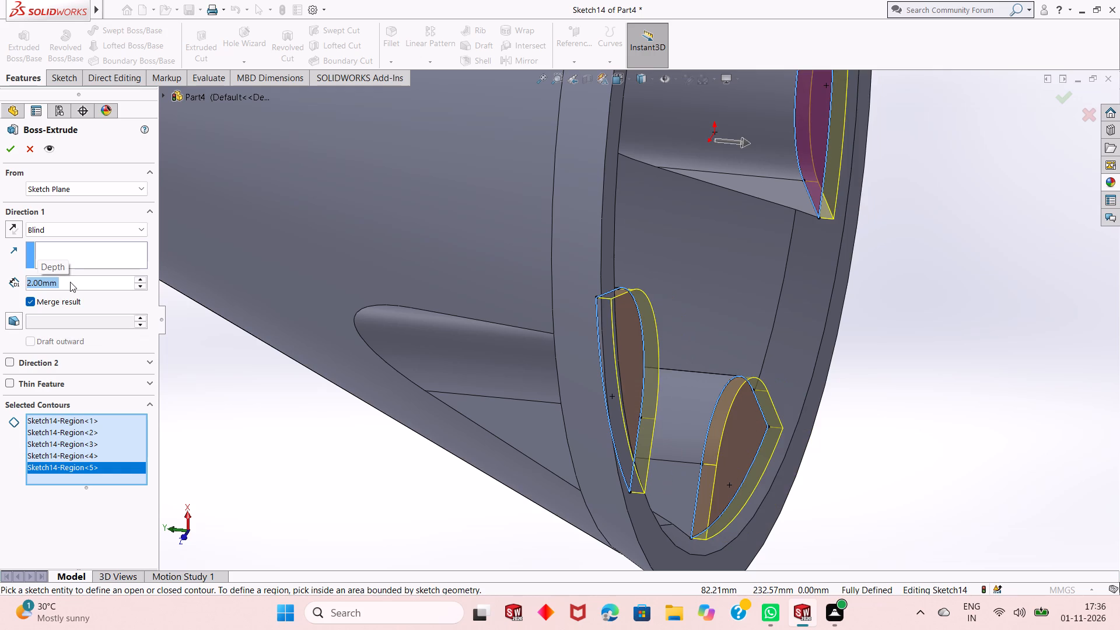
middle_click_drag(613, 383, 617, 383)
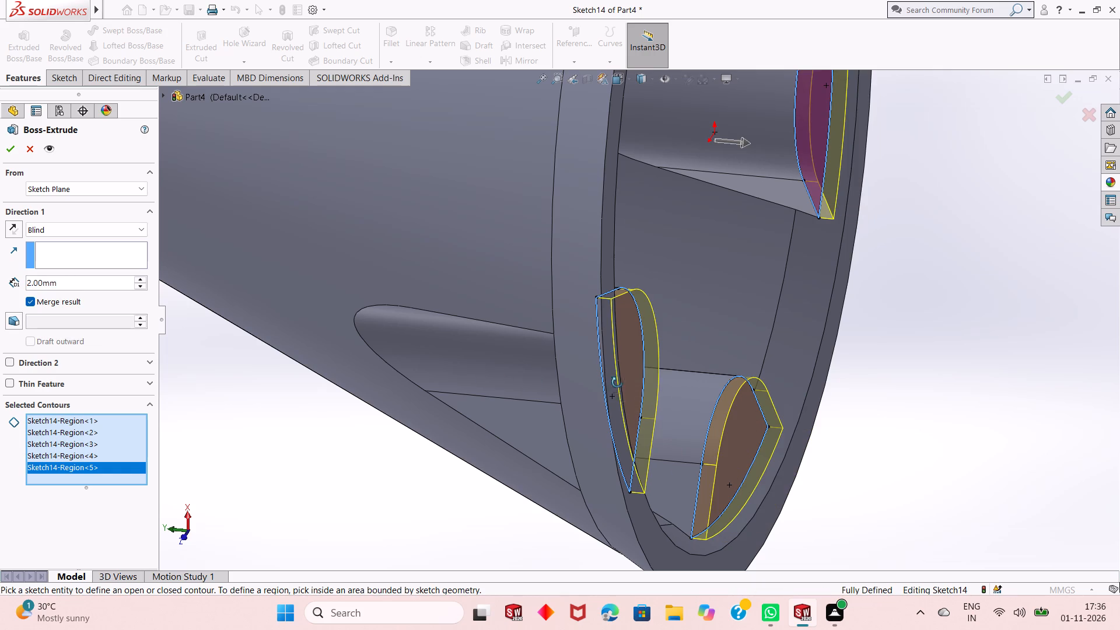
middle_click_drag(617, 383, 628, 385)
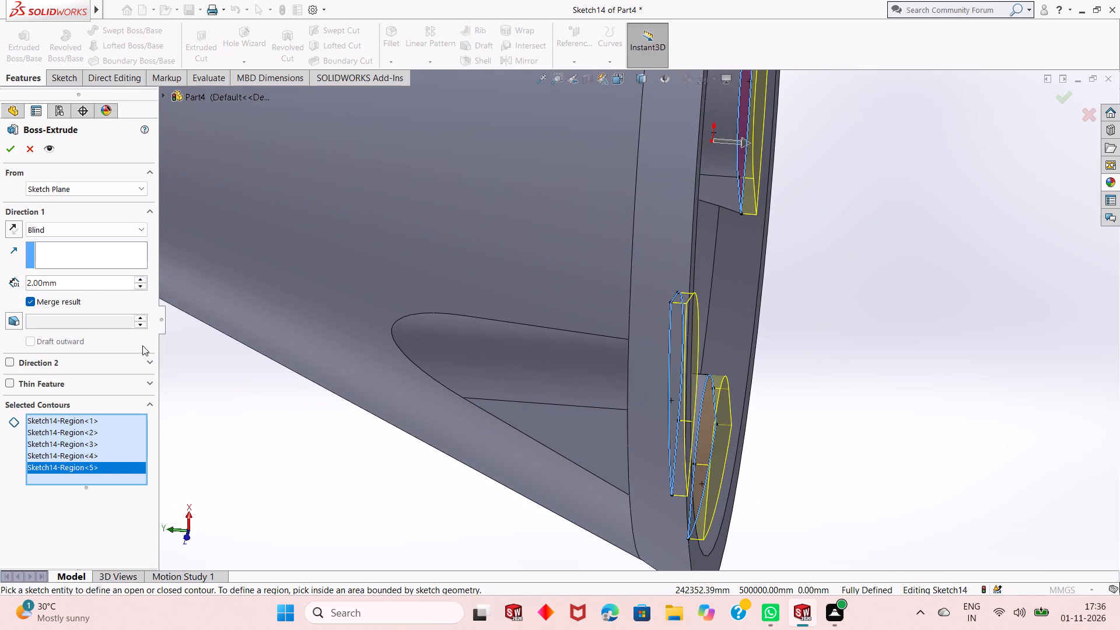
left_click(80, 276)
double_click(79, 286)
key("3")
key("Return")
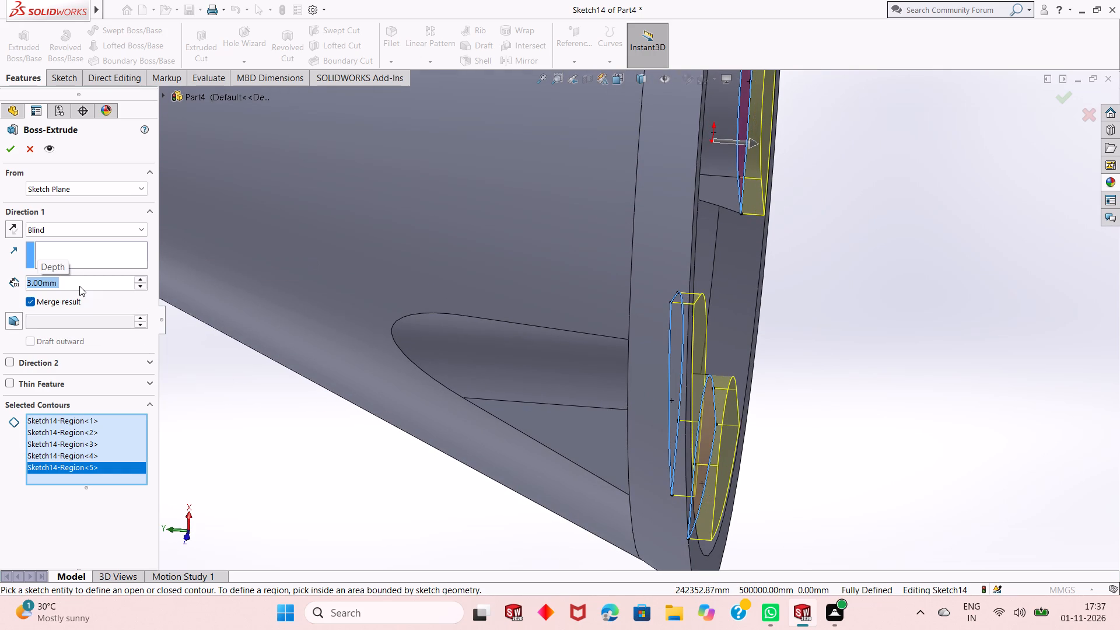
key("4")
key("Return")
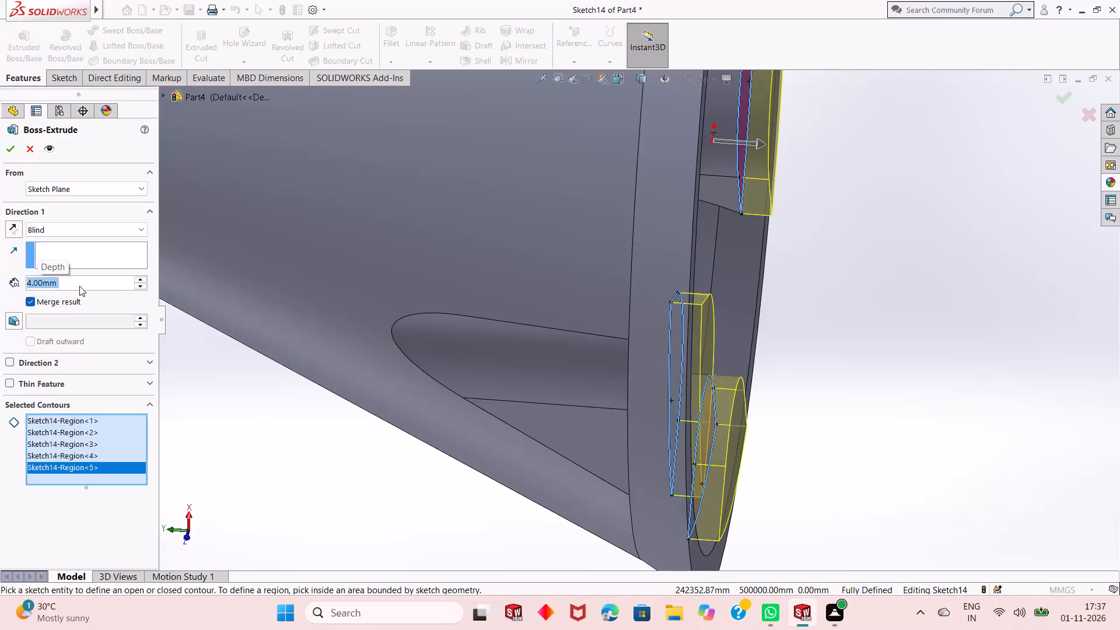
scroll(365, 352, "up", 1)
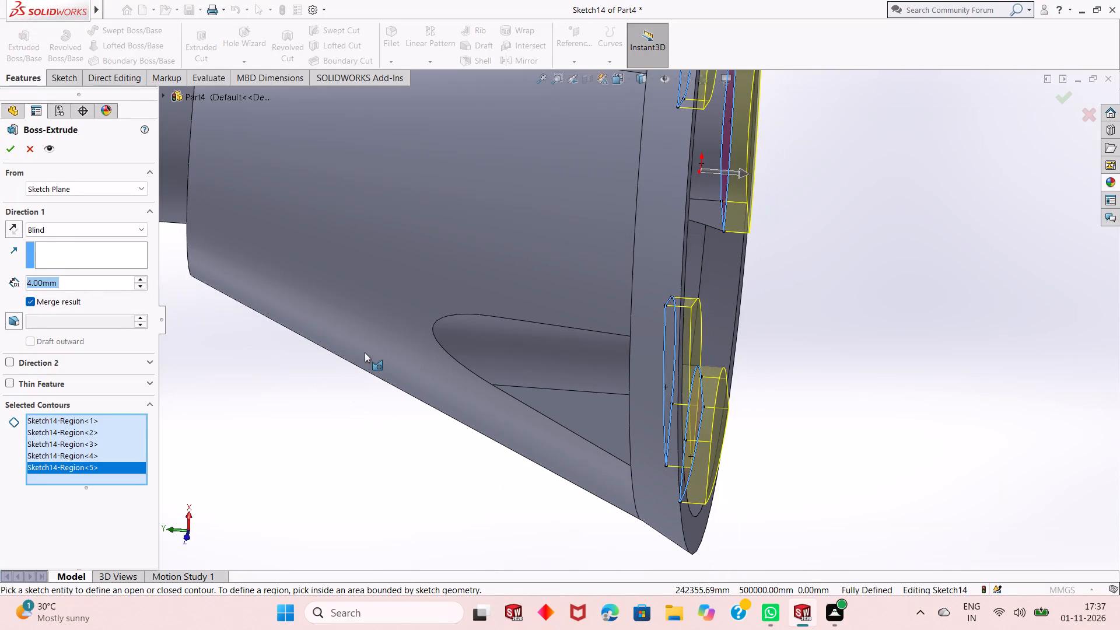
Extrude the five recess contours Up To Surface, ending at the base rim's flat bottom ring face, merged with the body.
left_click(116, 235)
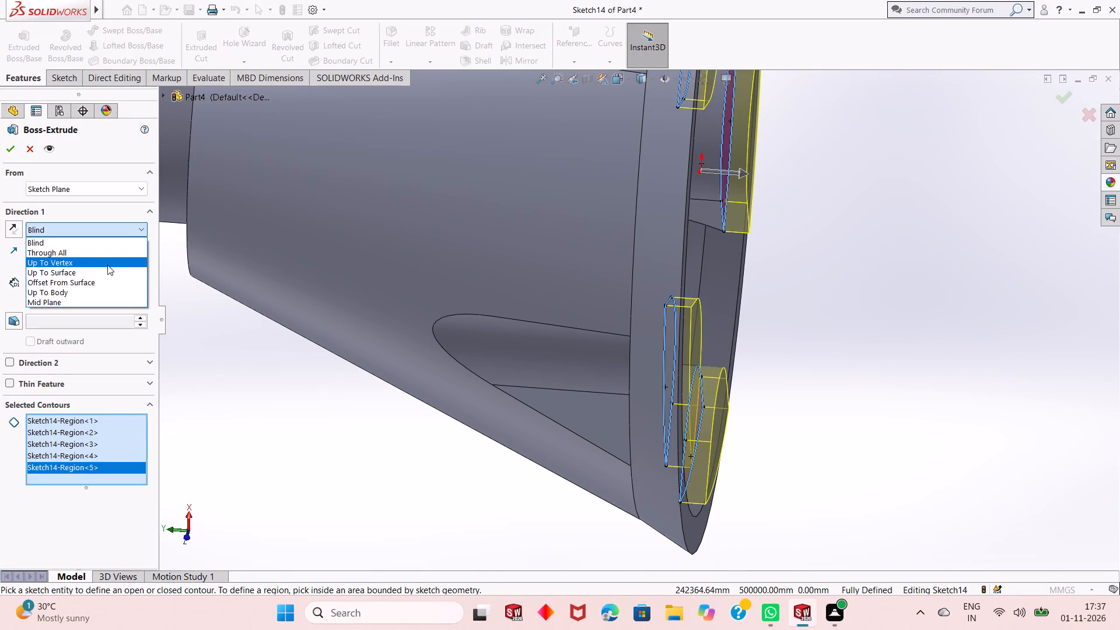
left_click(105, 276)
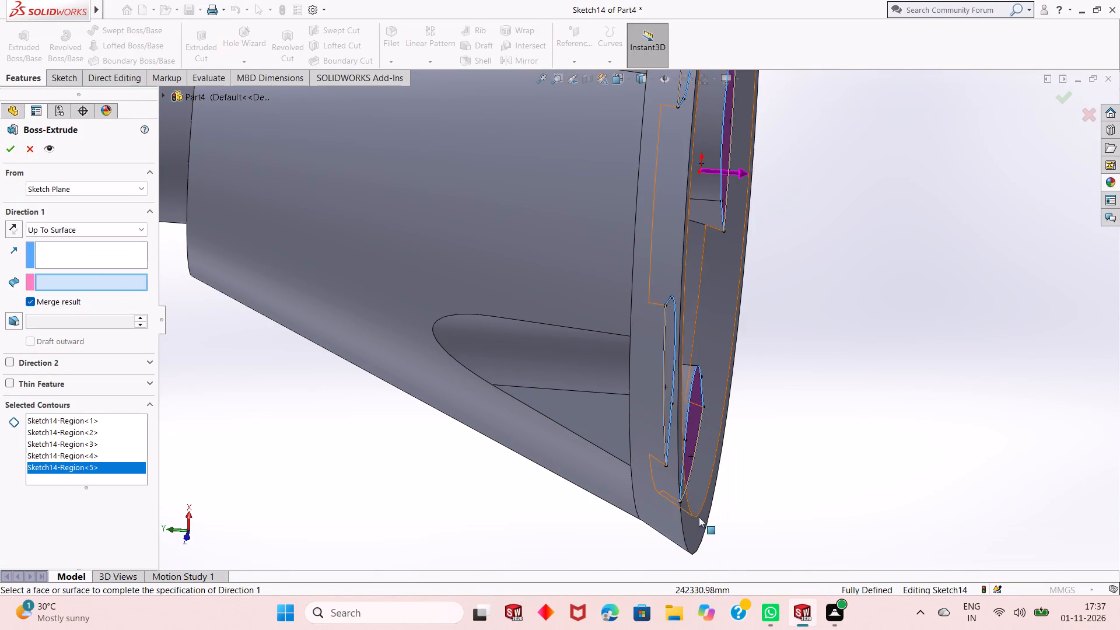
left_click(698, 531)
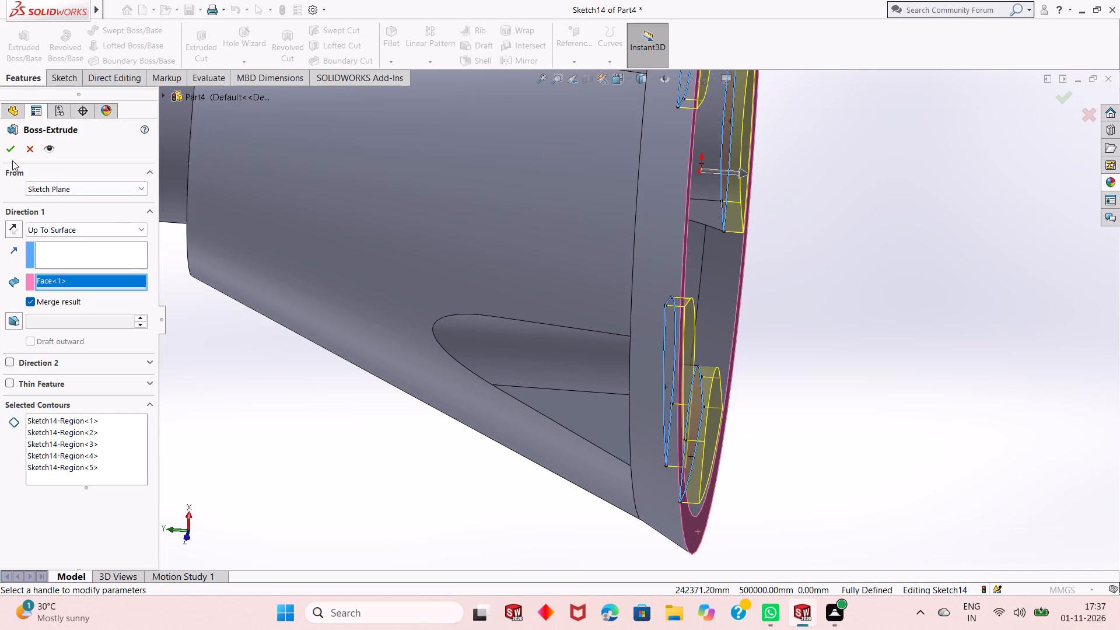
left_click(12, 153)
key("Escape")
Examine the filled recess floors, base rim and cone exterior from below and from the side.
scroll(685, 437, "up", 2)
middle_click_drag(728, 379, 652, 476)
scroll(621, 415, "up", 1)
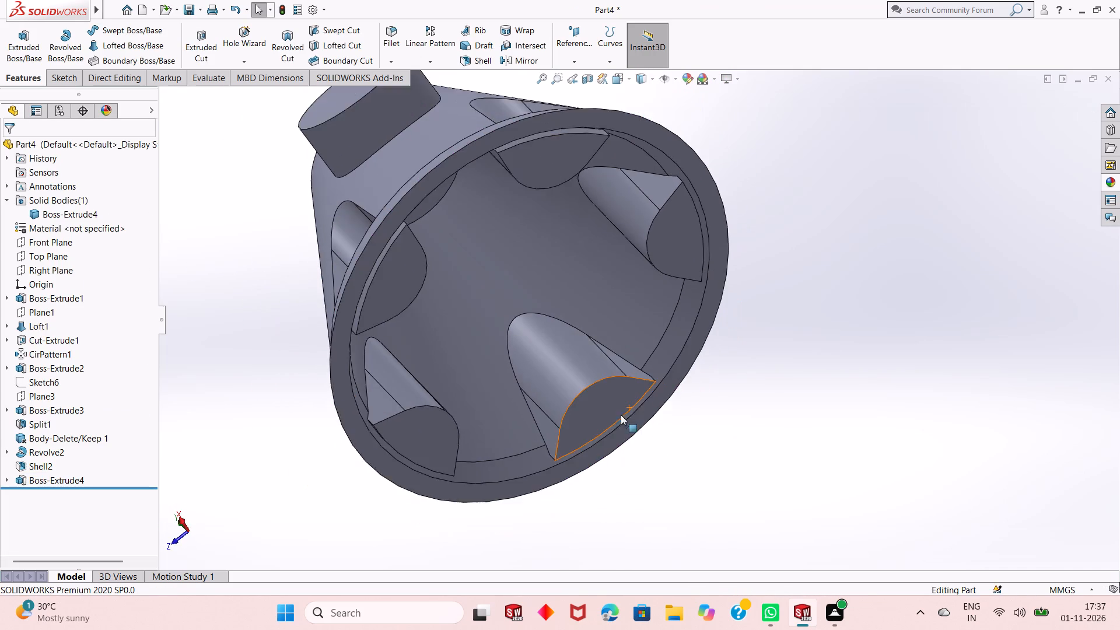
scroll(621, 415, "up", 1)
middle_click_drag(566, 247, 607, 324)
scroll(653, 517, "up", 1)
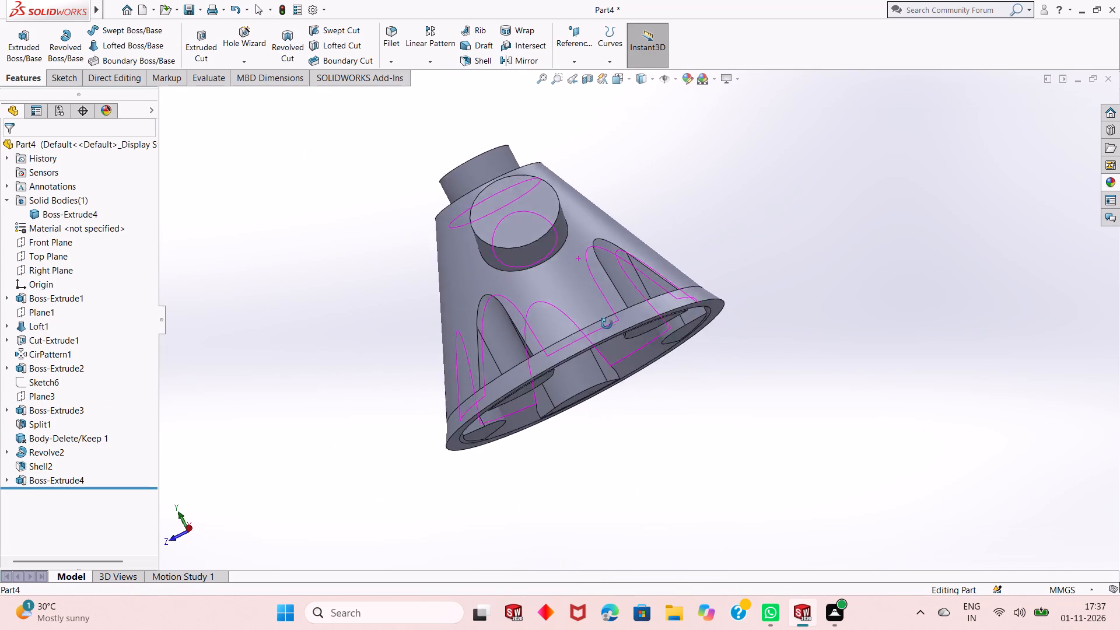
middle_click_drag(607, 324, 587, 289)
scroll(528, 324, "up", 2)
middle_click_drag(503, 280, 524, 395)
scroll(540, 361, "down", 1)
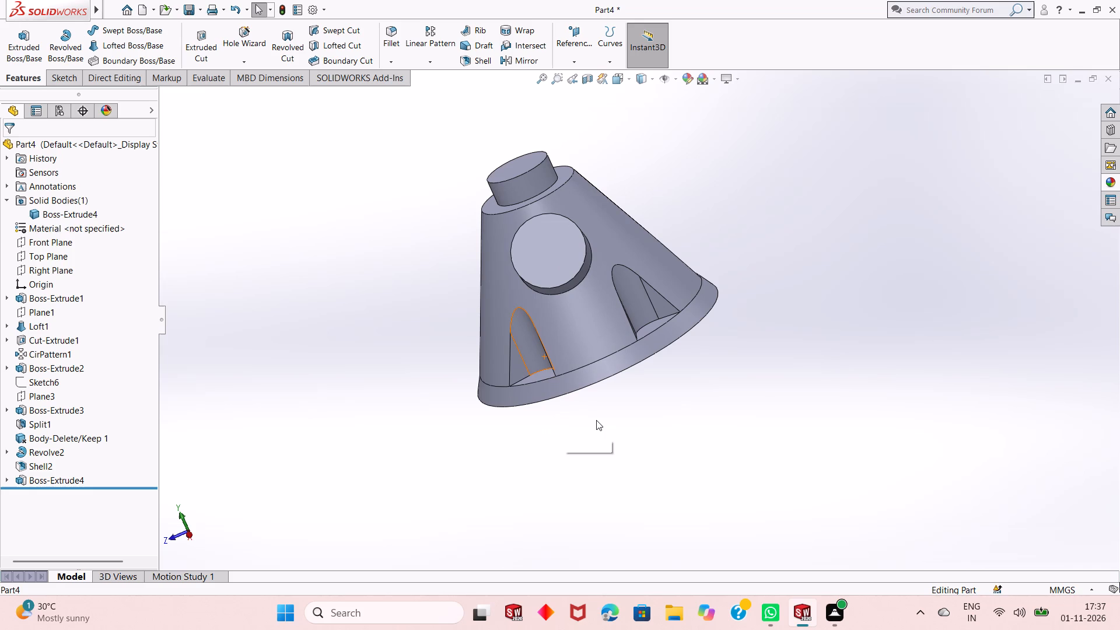
middle_click_drag(597, 423, 610, 414)
middle_click_drag(615, 406, 629, 346)
middle_click_drag(615, 387, 580, 394)
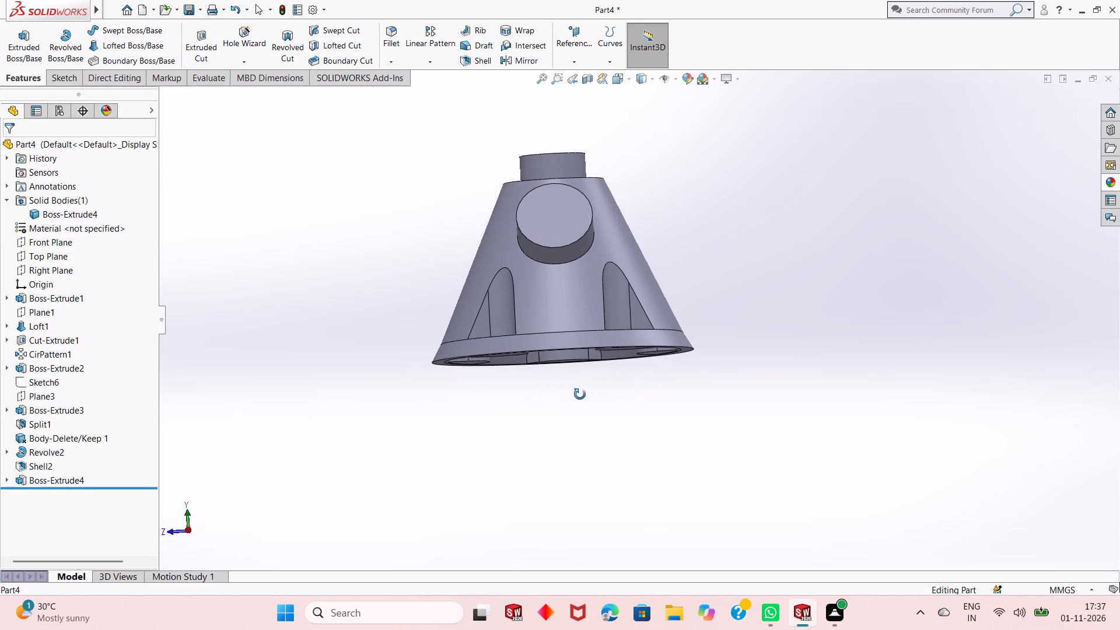
middle_click_drag(580, 394, 579, 394)
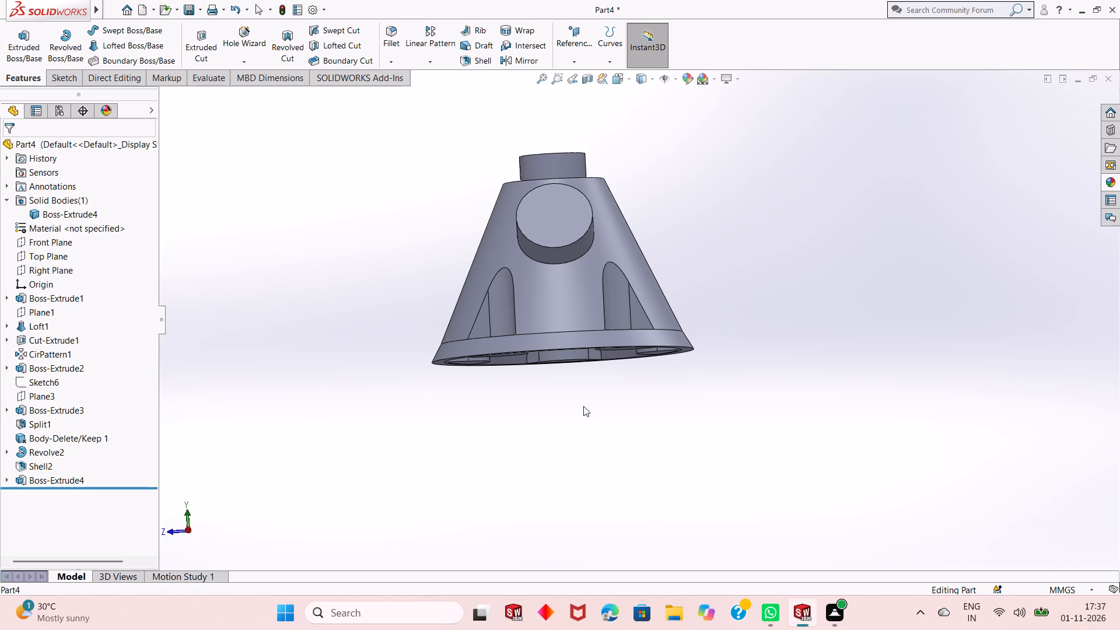
scroll(595, 423, "up", 1)
middle_click_drag(575, 335, 578, 383)
scroll(579, 302, "down", 2)
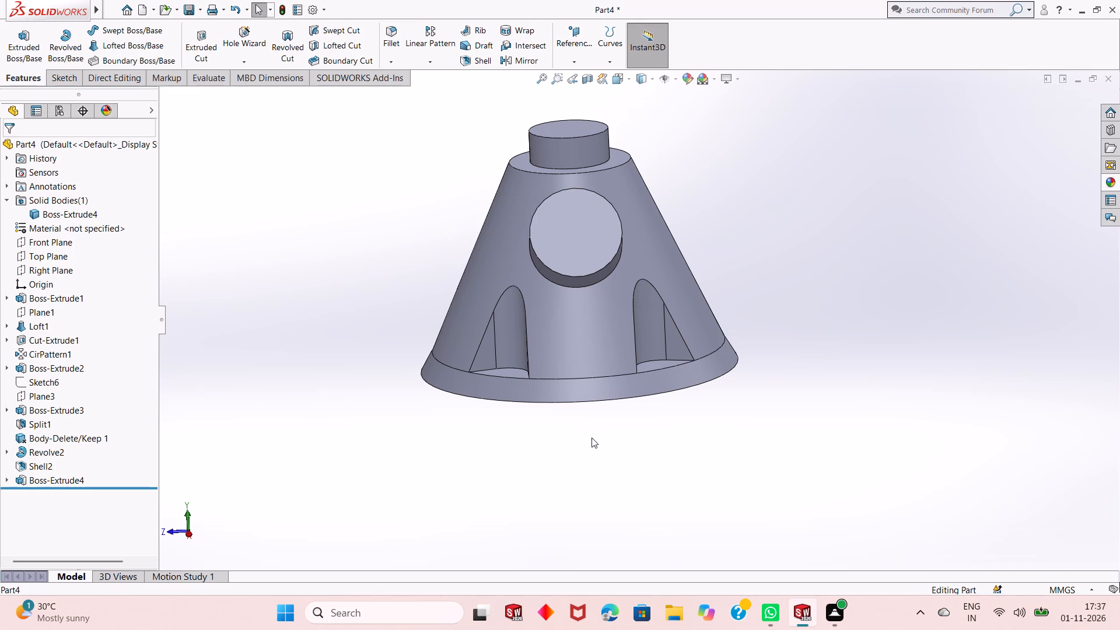
key("Escape")
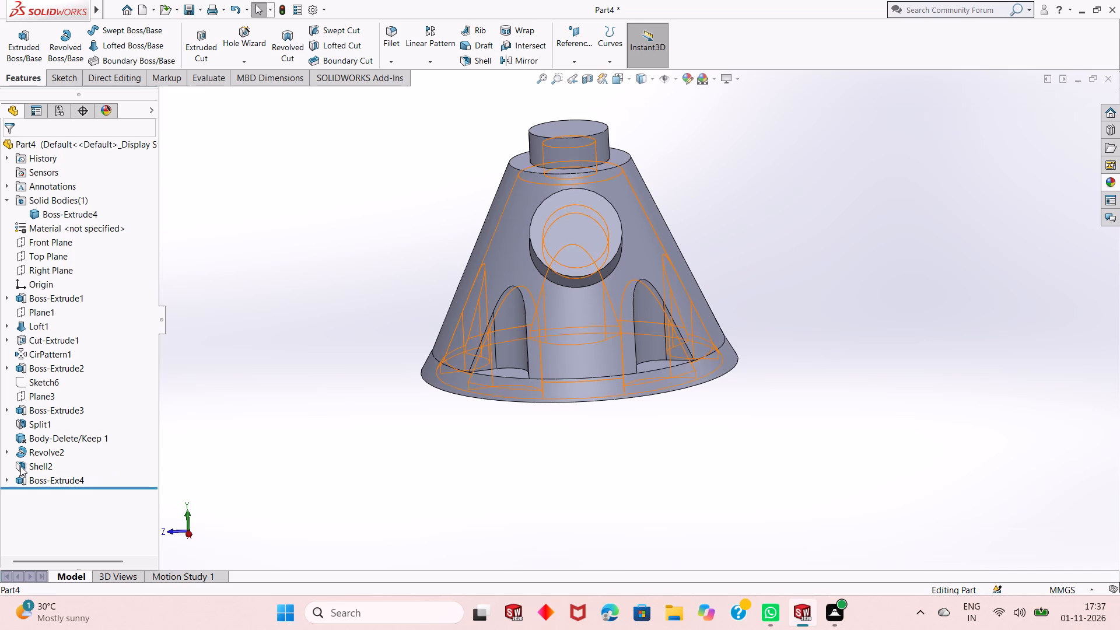
Open the base rim's revolve profile sketch for editing and delete its 60 mm horizontal dimension.
left_click(40, 456)
left_click(65, 418)
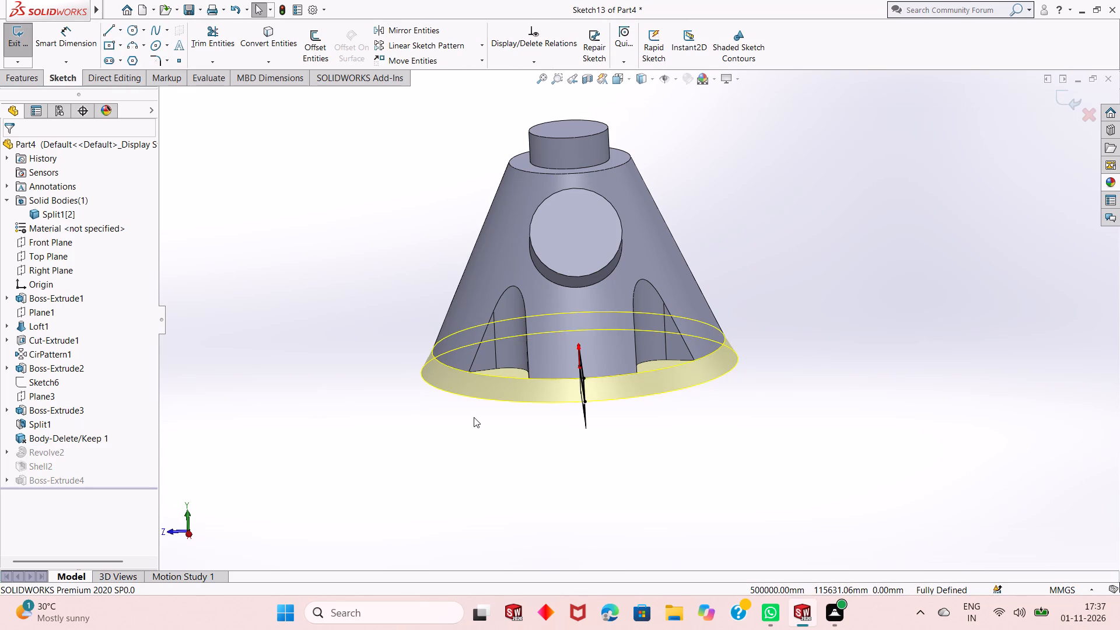
key("ctrl+8")
scroll(810, 473, "down", 3)
scroll(857, 408, "down", 5)
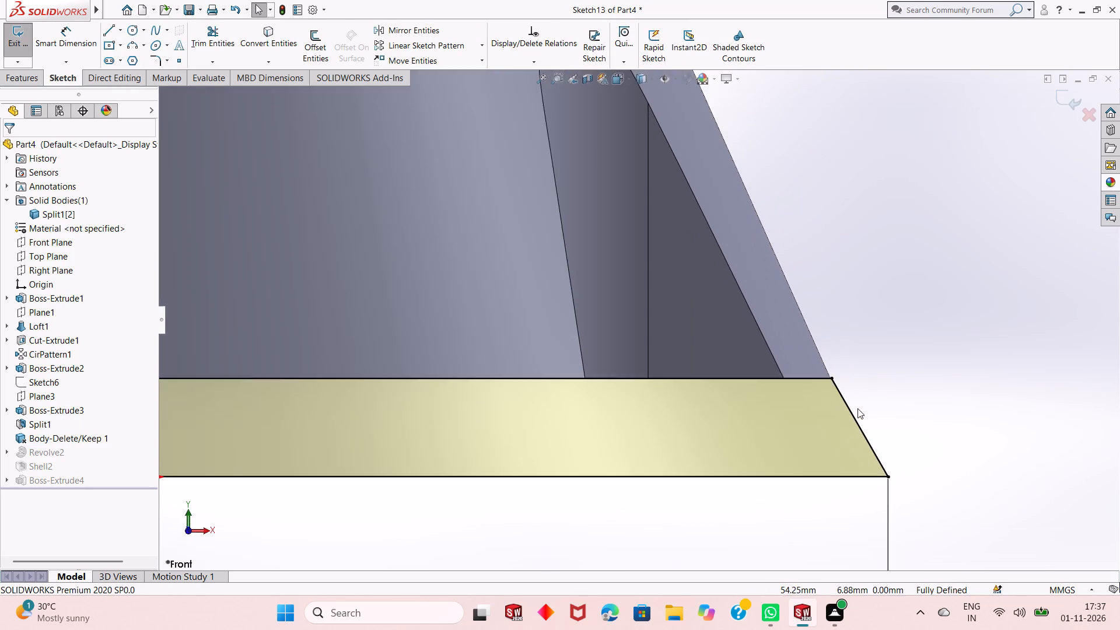
scroll(857, 408, "down", 2)
scroll(736, 323, "down", 4)
scroll(661, 321, "down", 2)
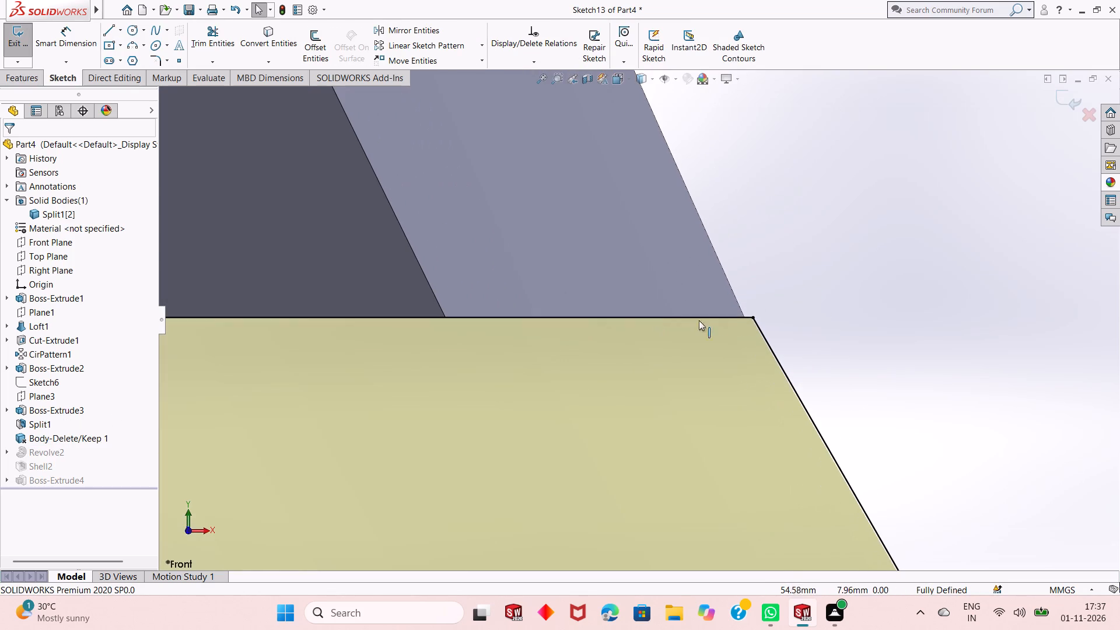
scroll(518, 417, "up", 3)
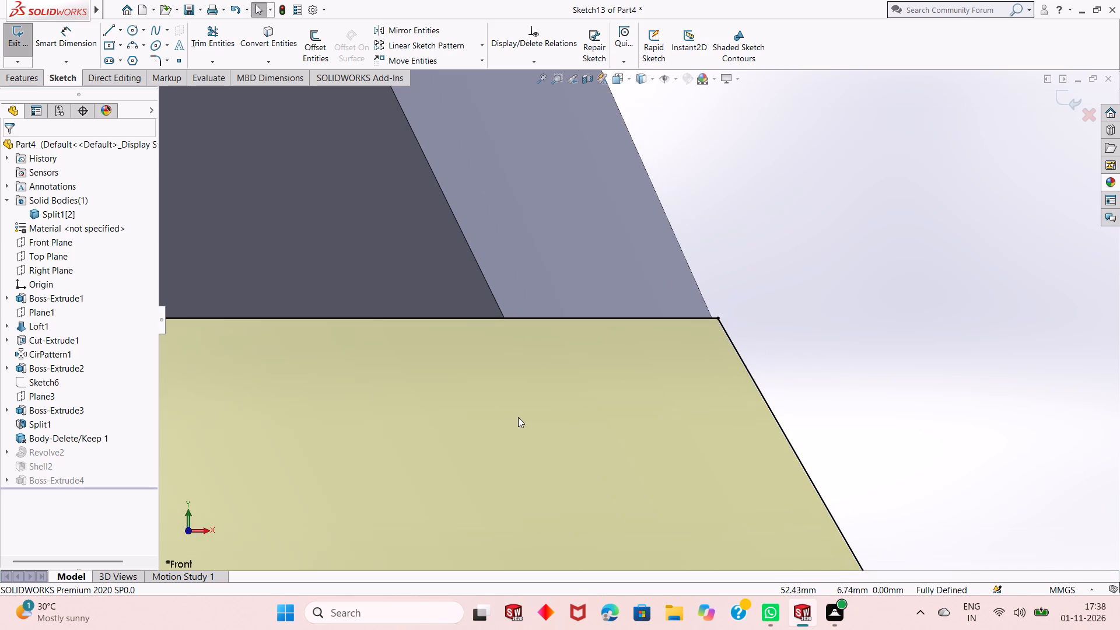
scroll(518, 417, "up", 11)
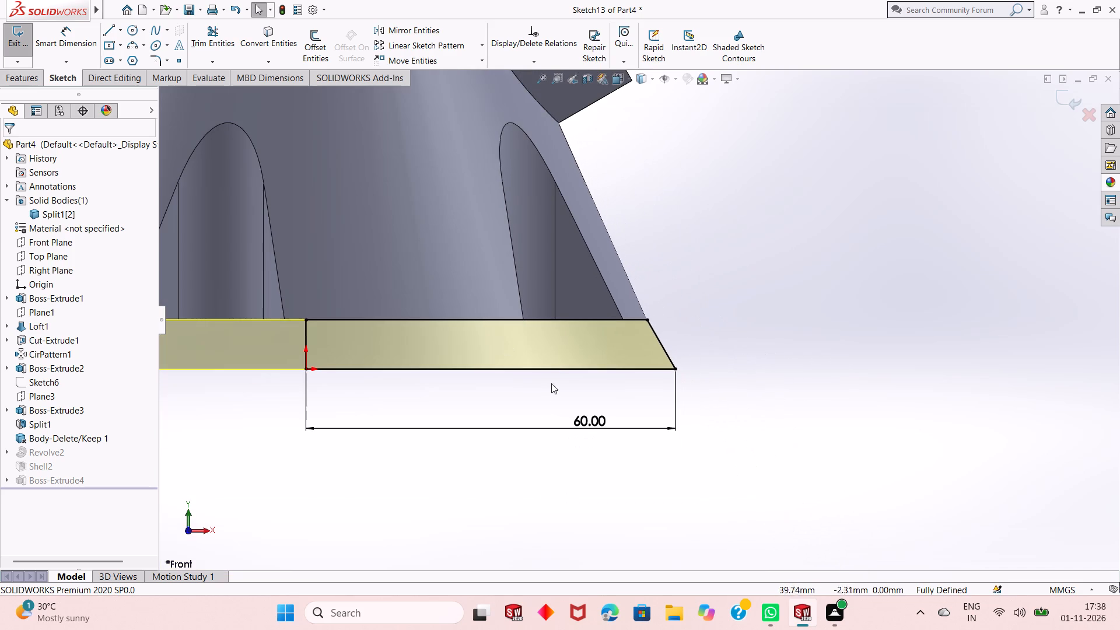
right_click(593, 422)
left_click(628, 461)
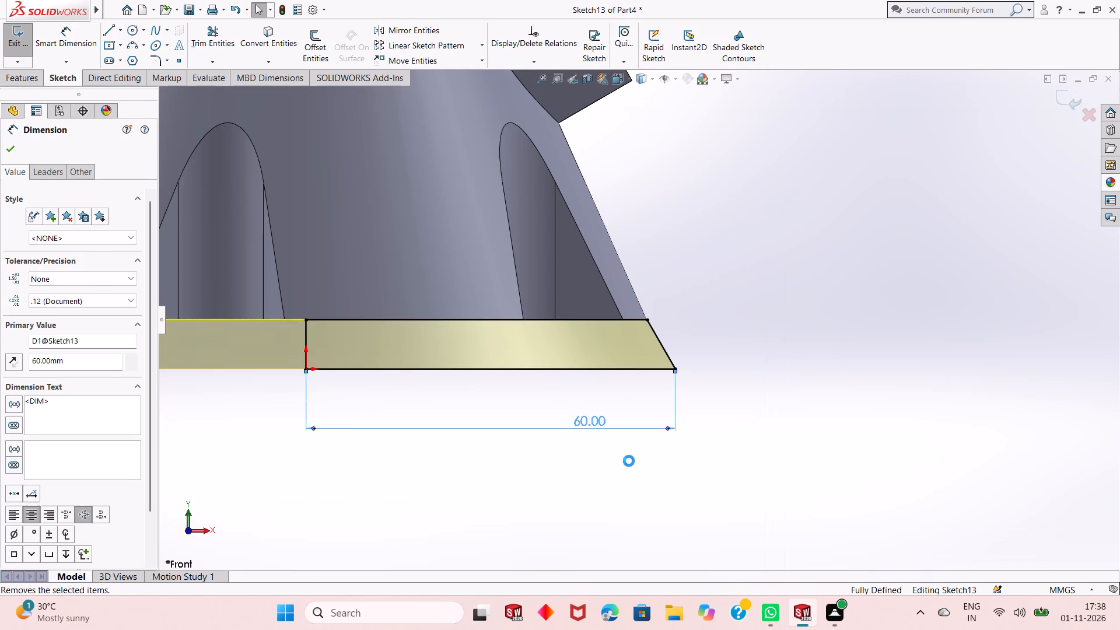
Delete the bottom horizontal line and the slanted outer line of the rim profile.
left_click(458, 369)
right_click(702, 317)
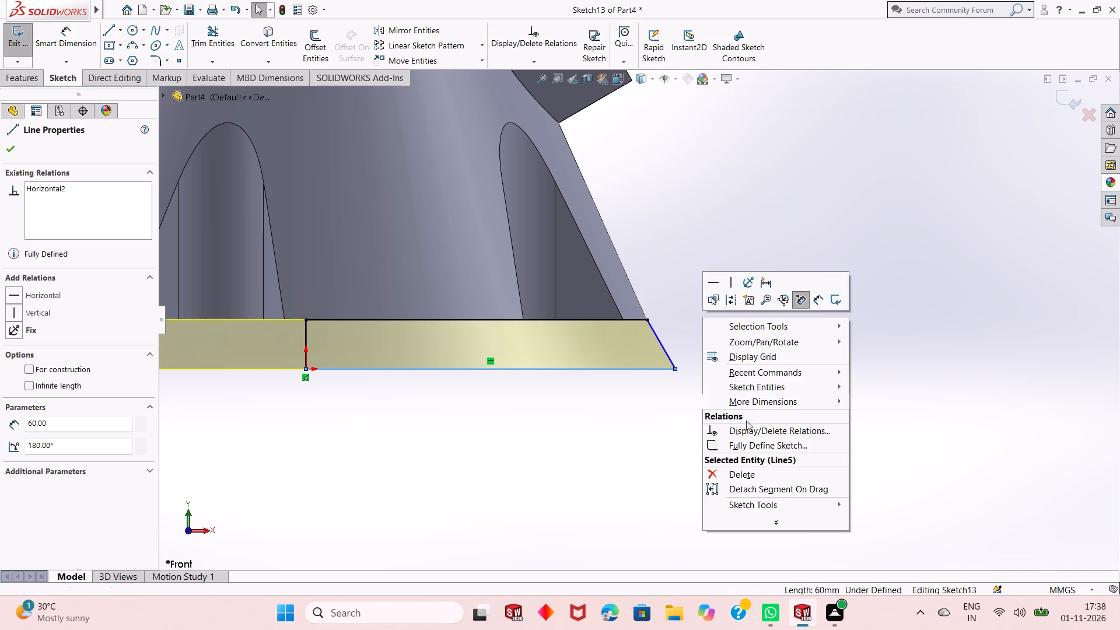
left_click(740, 479)
right_click(663, 348)
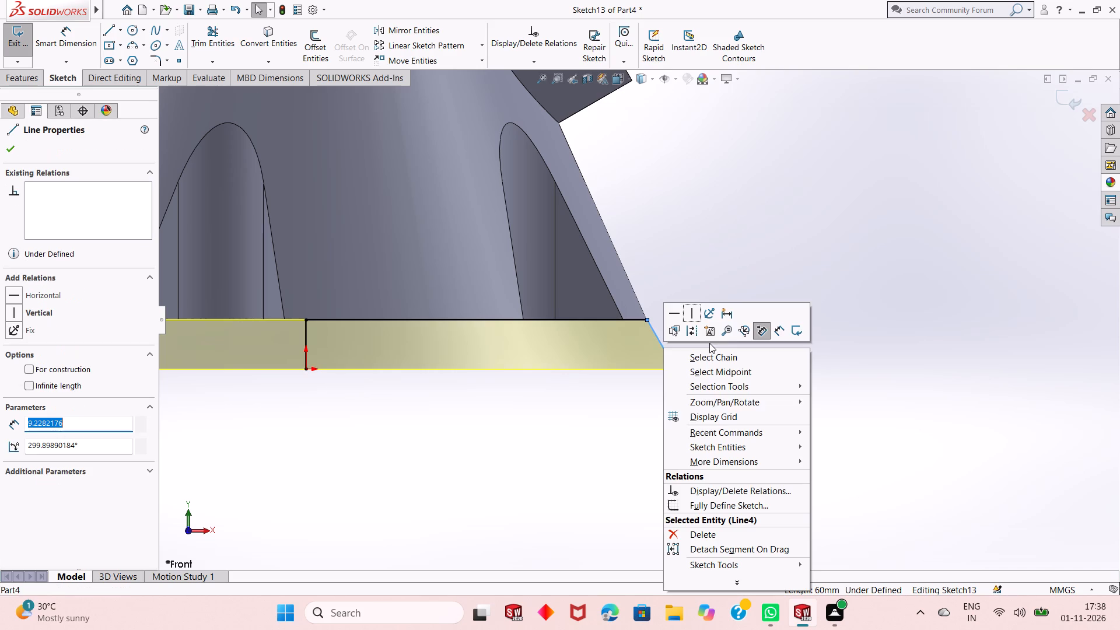
left_click(715, 538)
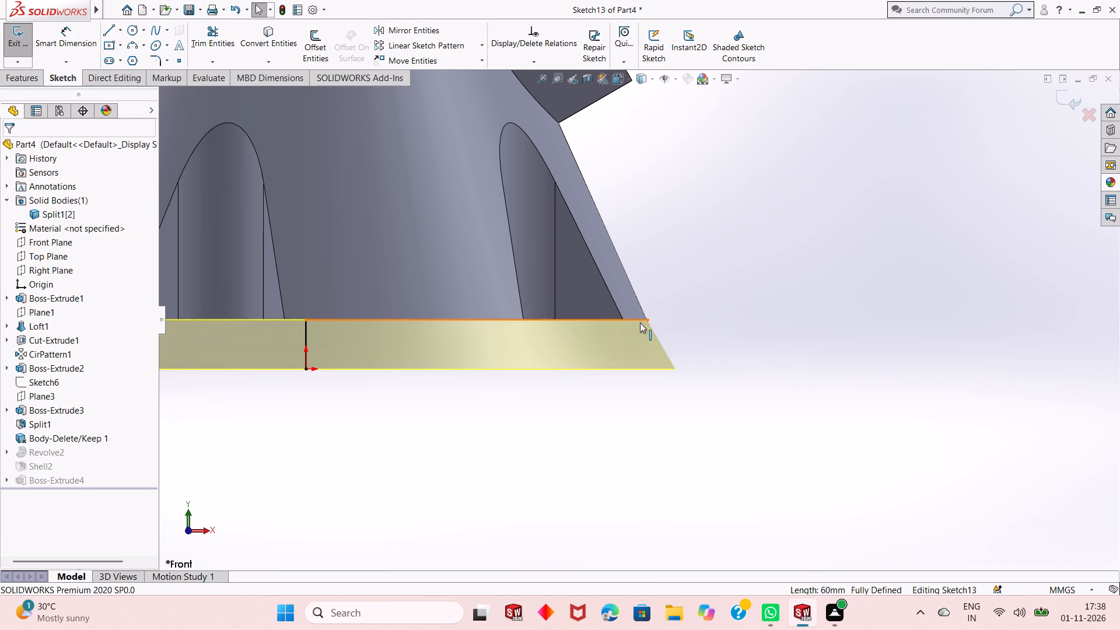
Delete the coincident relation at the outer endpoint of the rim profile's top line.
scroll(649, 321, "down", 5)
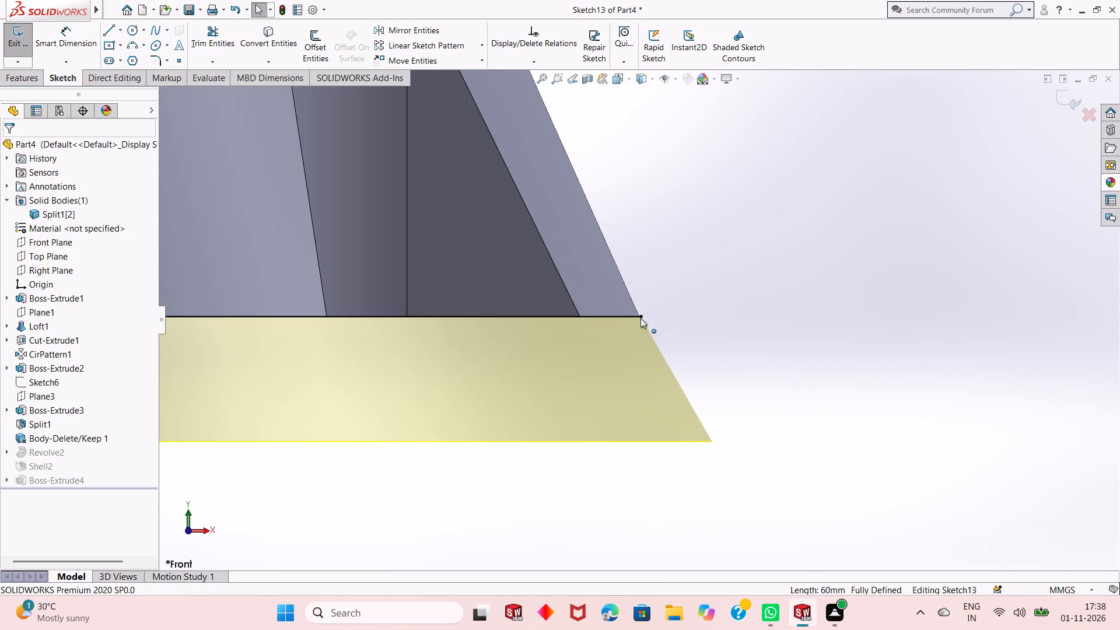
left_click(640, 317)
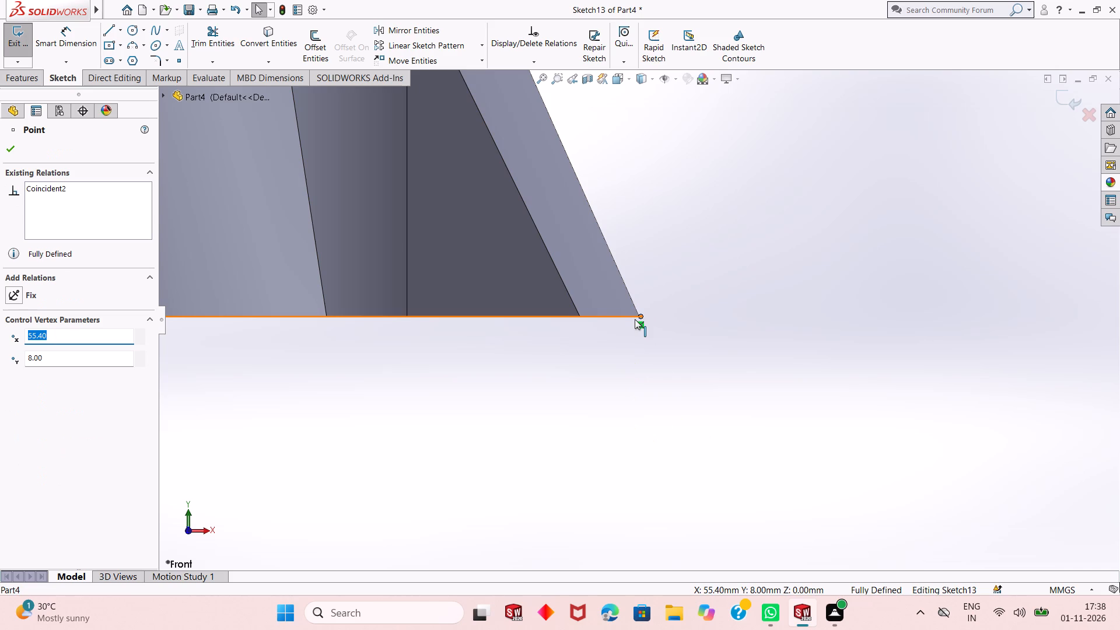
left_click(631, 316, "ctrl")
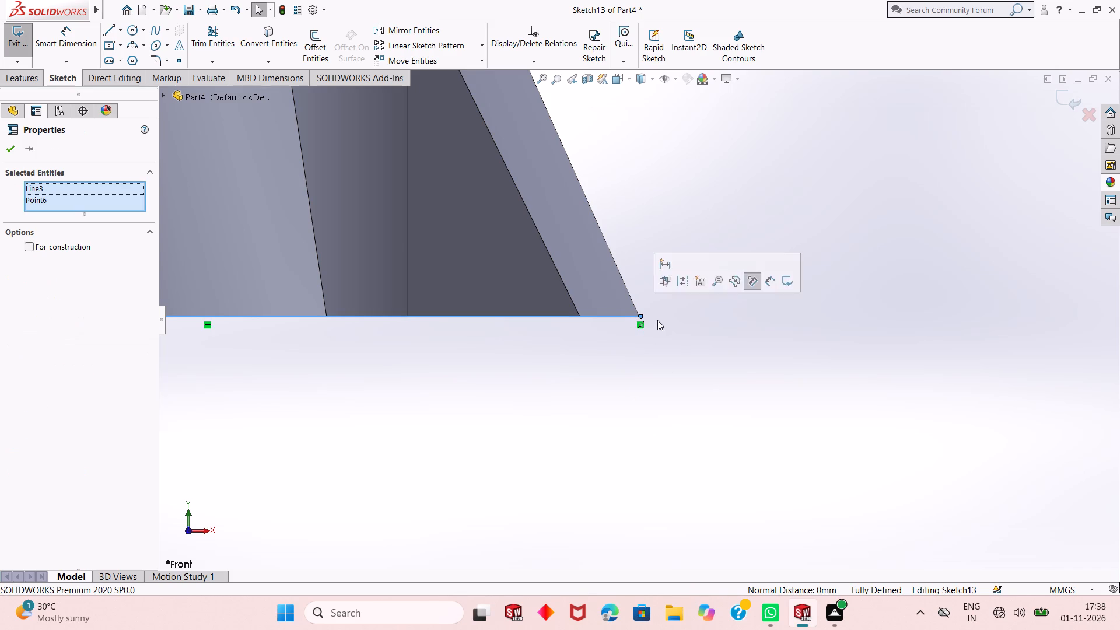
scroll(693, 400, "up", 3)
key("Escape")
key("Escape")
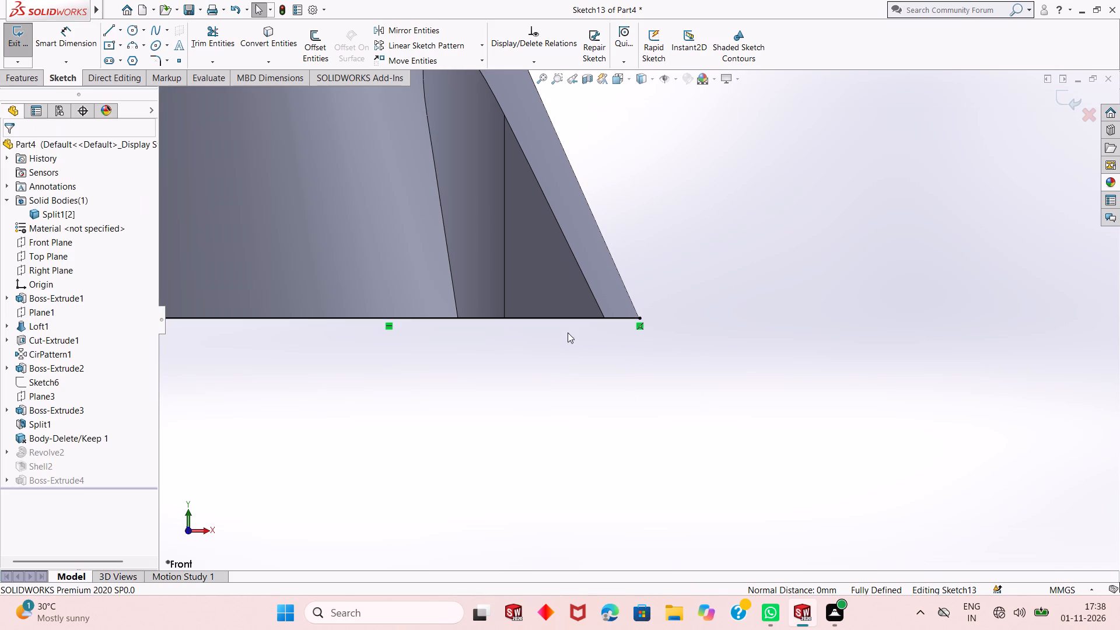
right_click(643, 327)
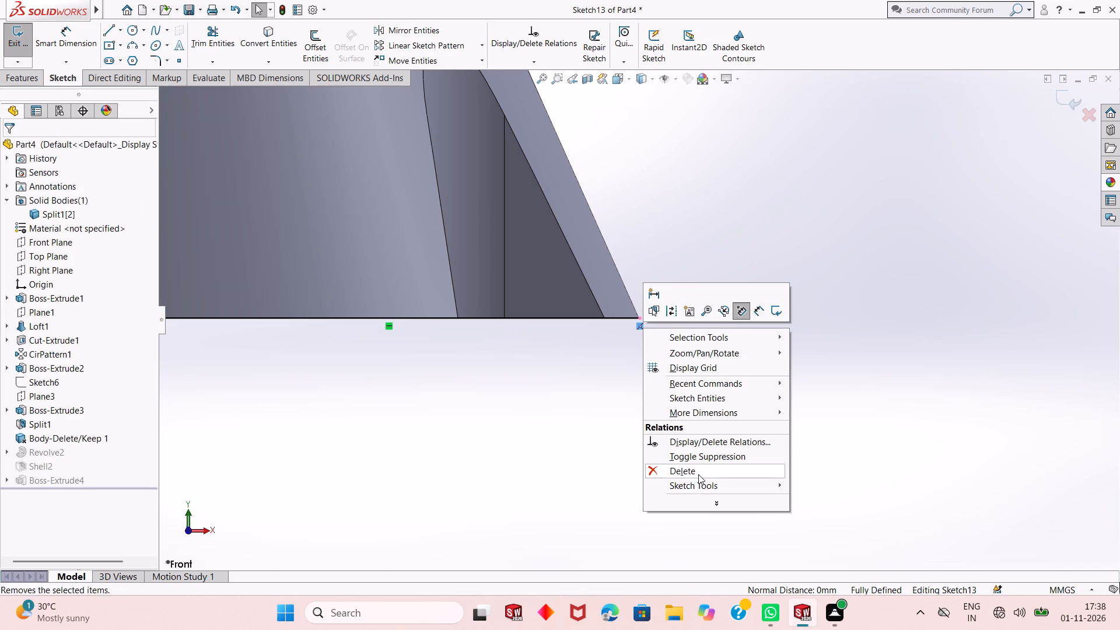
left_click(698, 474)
Delete the top horizontal line of the rim profile, leaving only the vertical line at the origin.
left_click(643, 317)
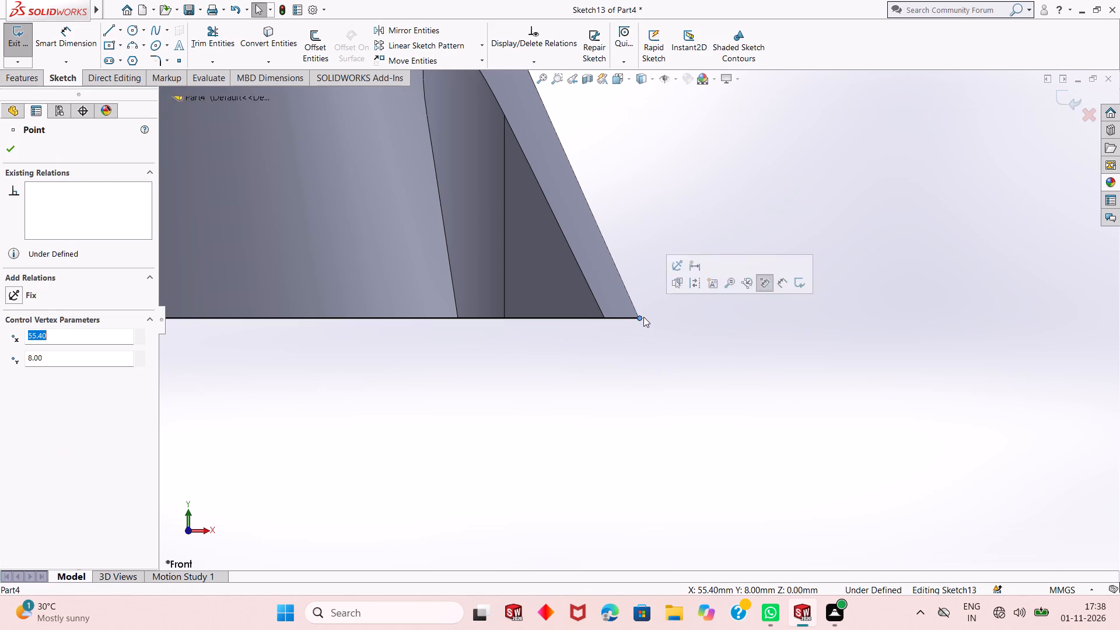
scroll(643, 317, "down", 6)
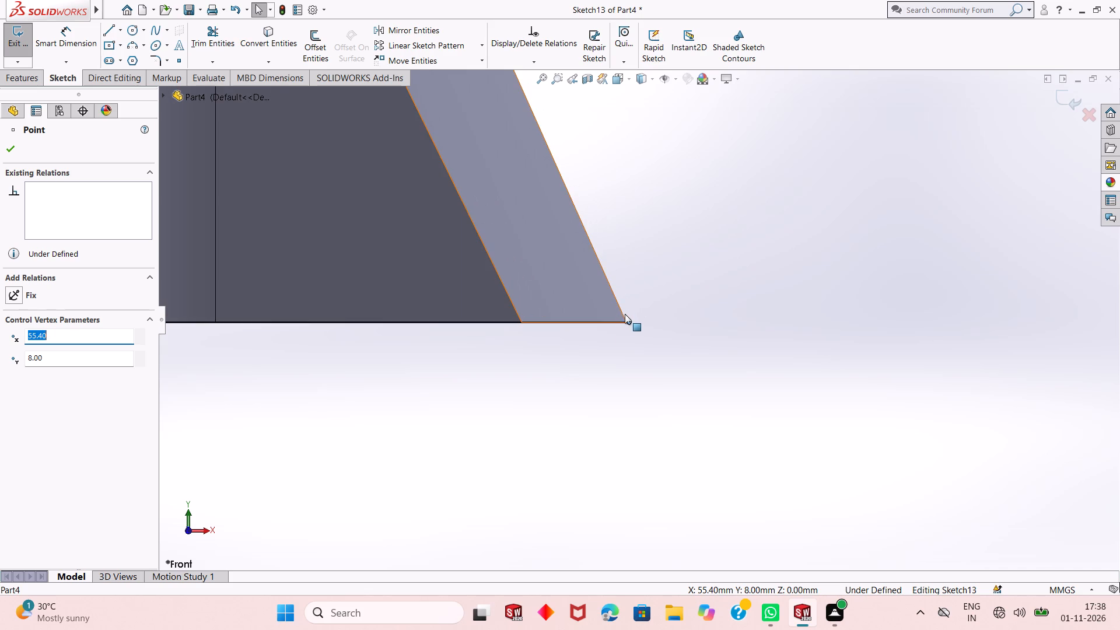
scroll(627, 336, "up", 2)
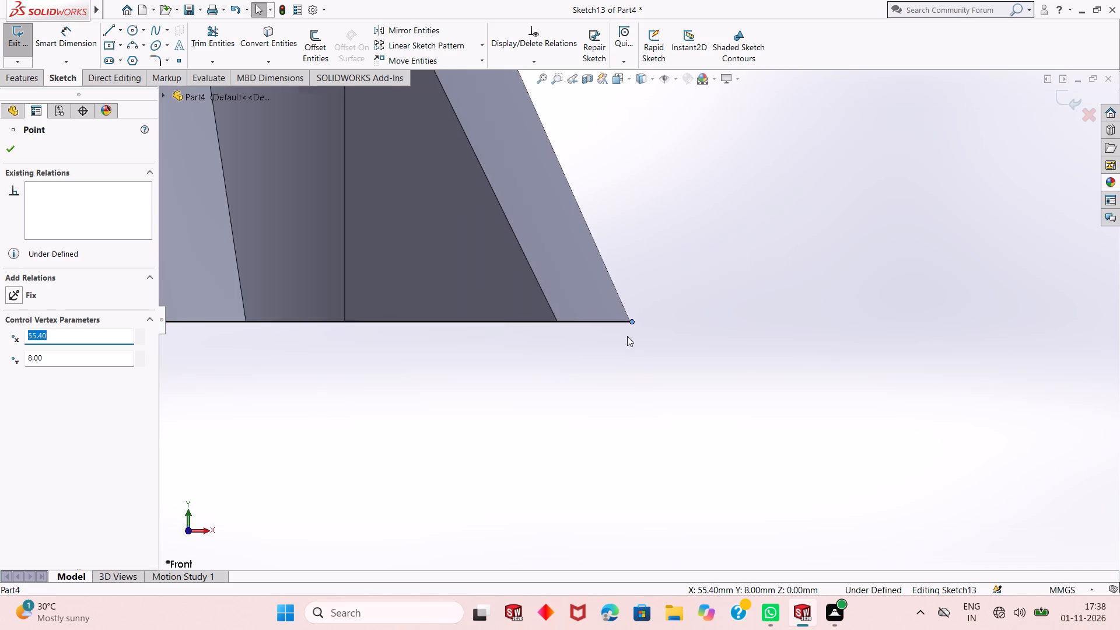
scroll(627, 336, "up", 6)
left_click(617, 322)
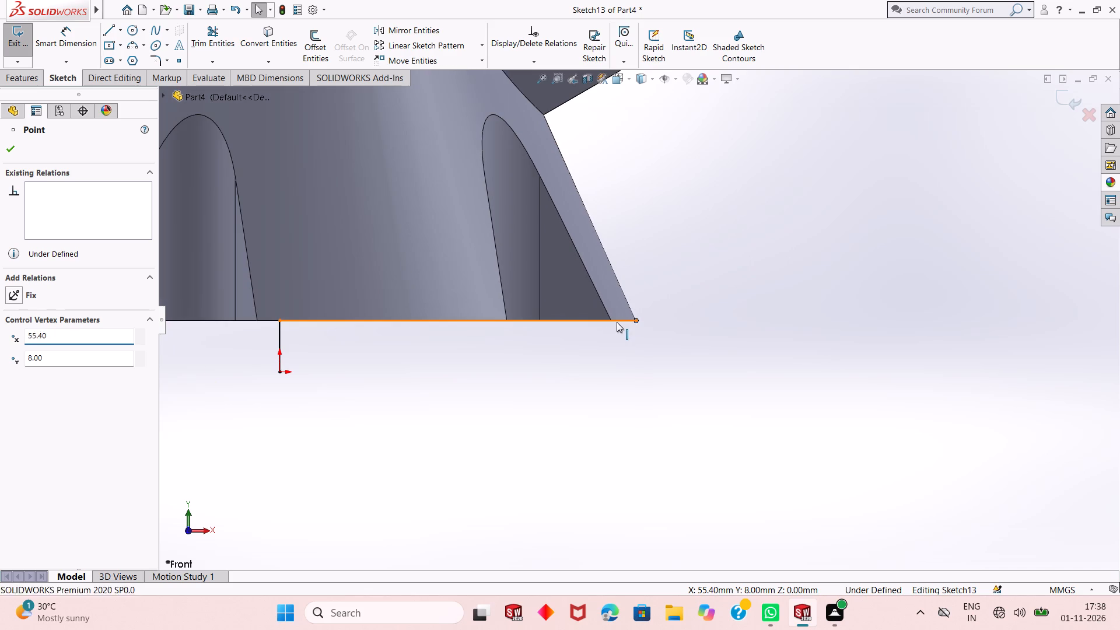
right_click(663, 268)
right_click(683, 229)
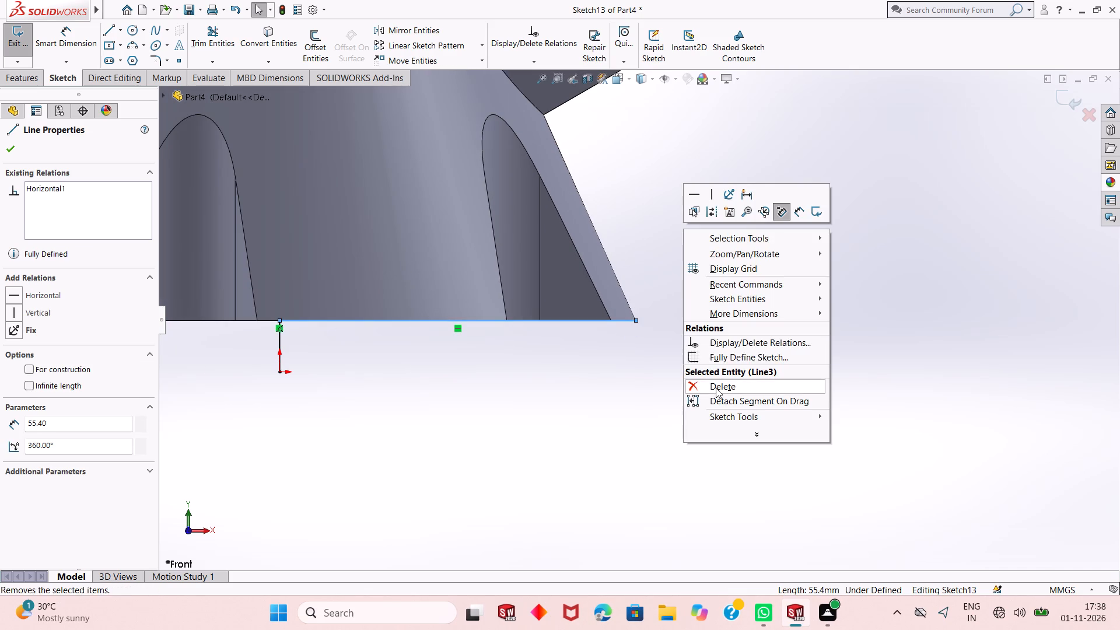
left_click(716, 388)
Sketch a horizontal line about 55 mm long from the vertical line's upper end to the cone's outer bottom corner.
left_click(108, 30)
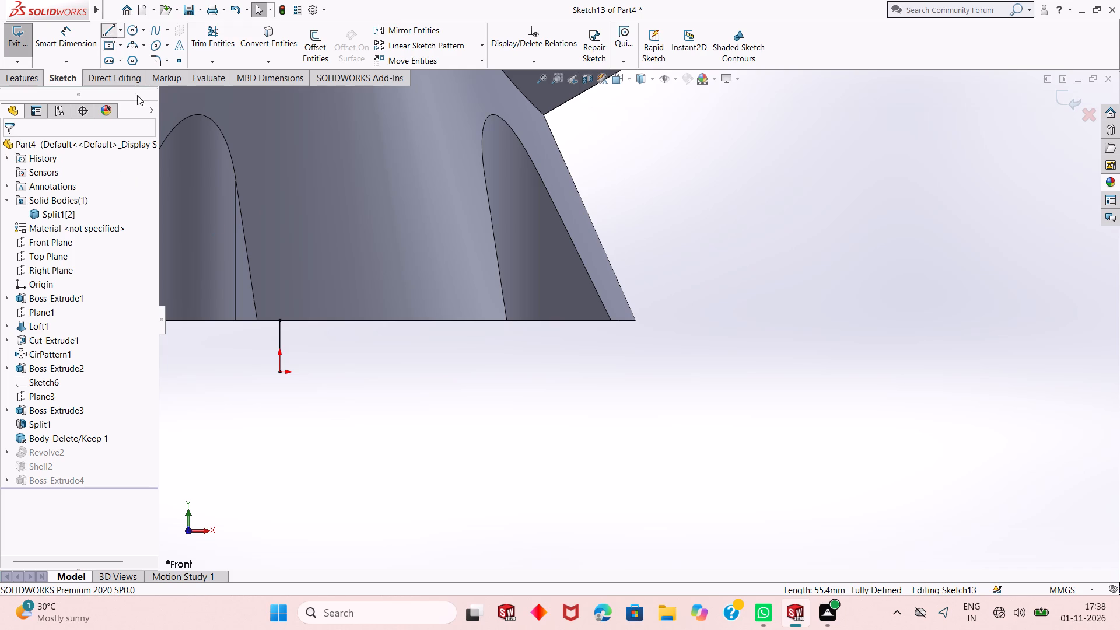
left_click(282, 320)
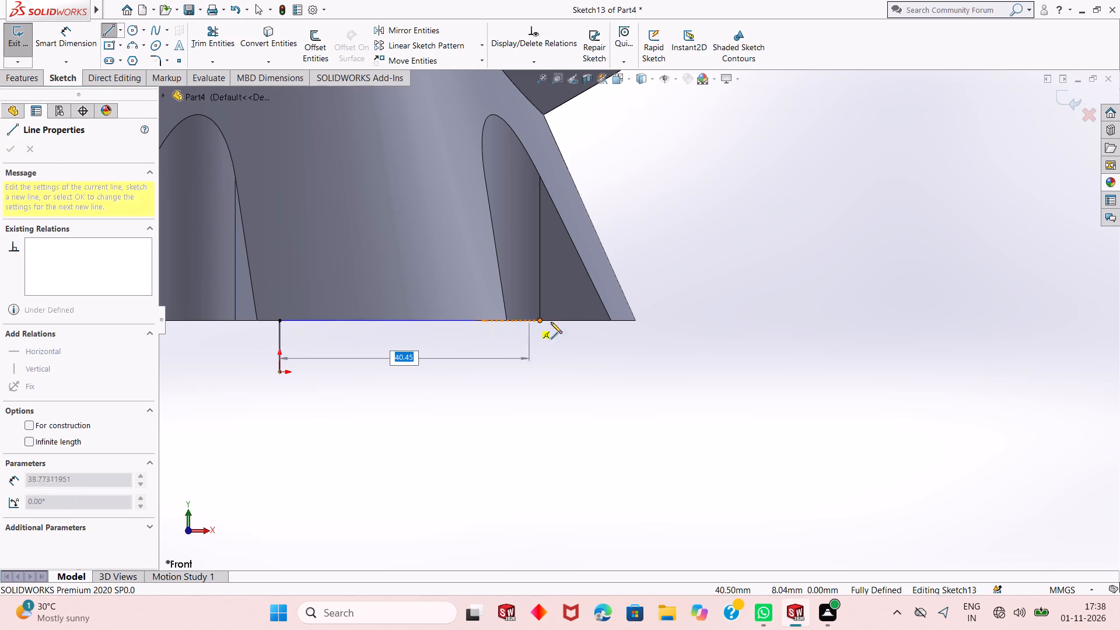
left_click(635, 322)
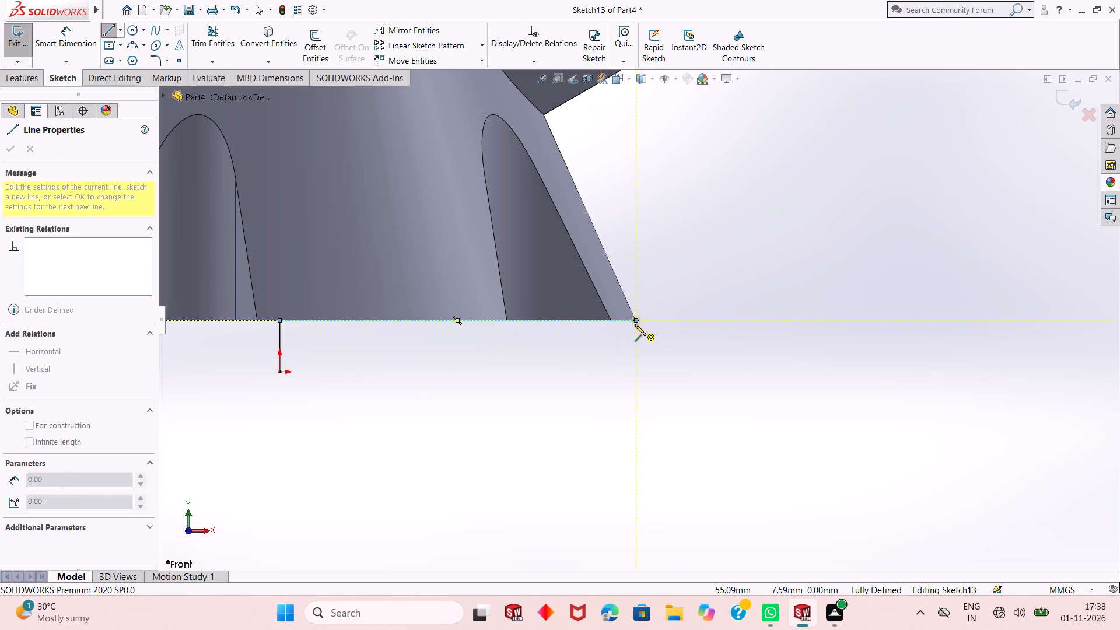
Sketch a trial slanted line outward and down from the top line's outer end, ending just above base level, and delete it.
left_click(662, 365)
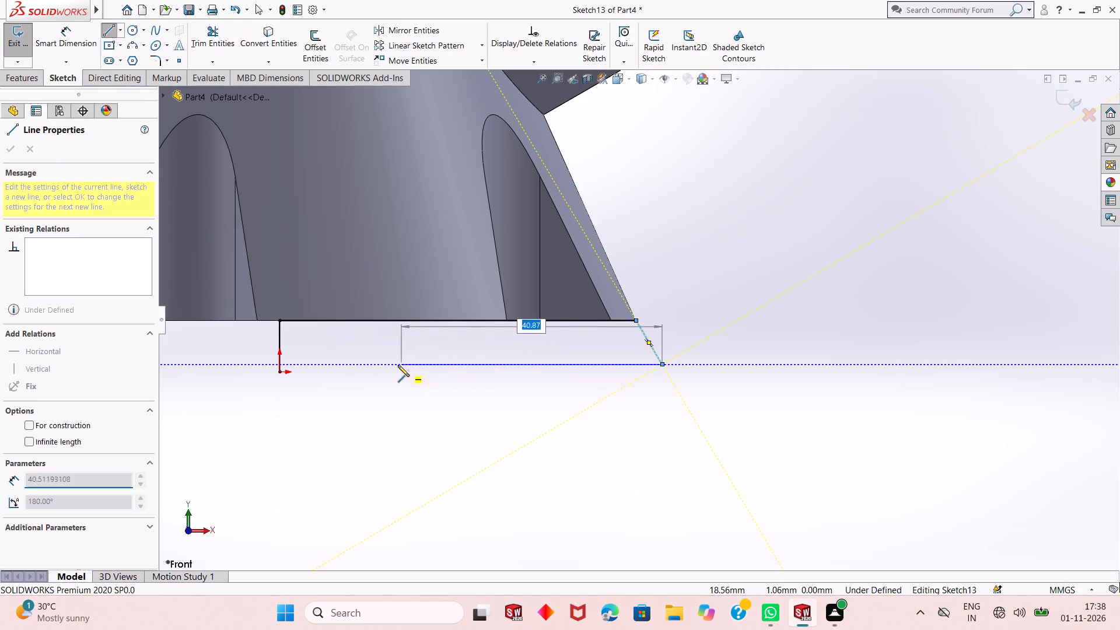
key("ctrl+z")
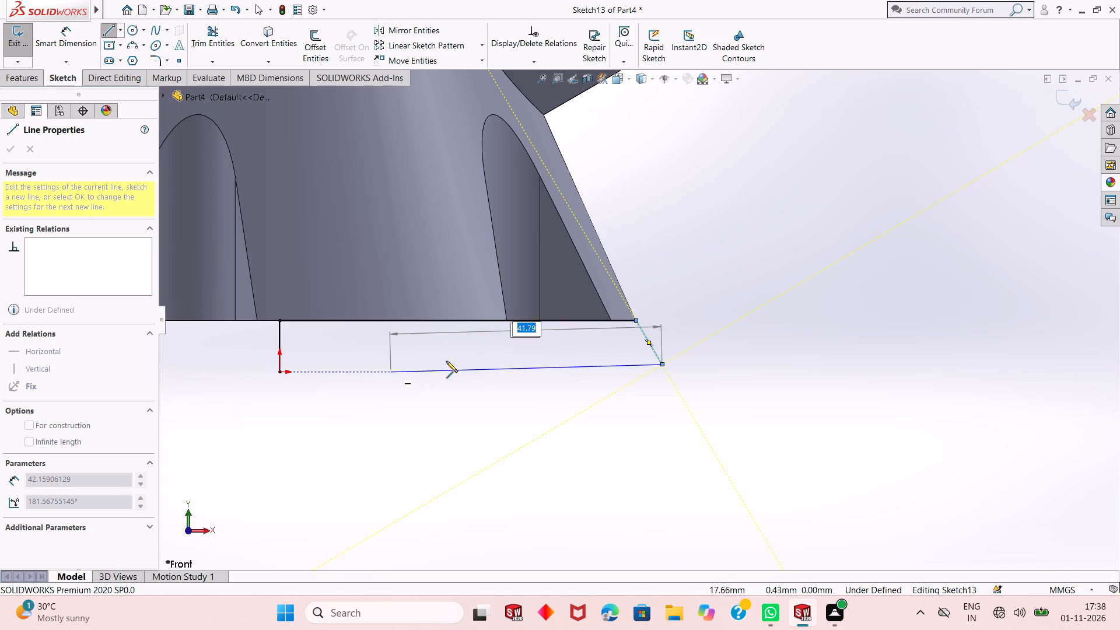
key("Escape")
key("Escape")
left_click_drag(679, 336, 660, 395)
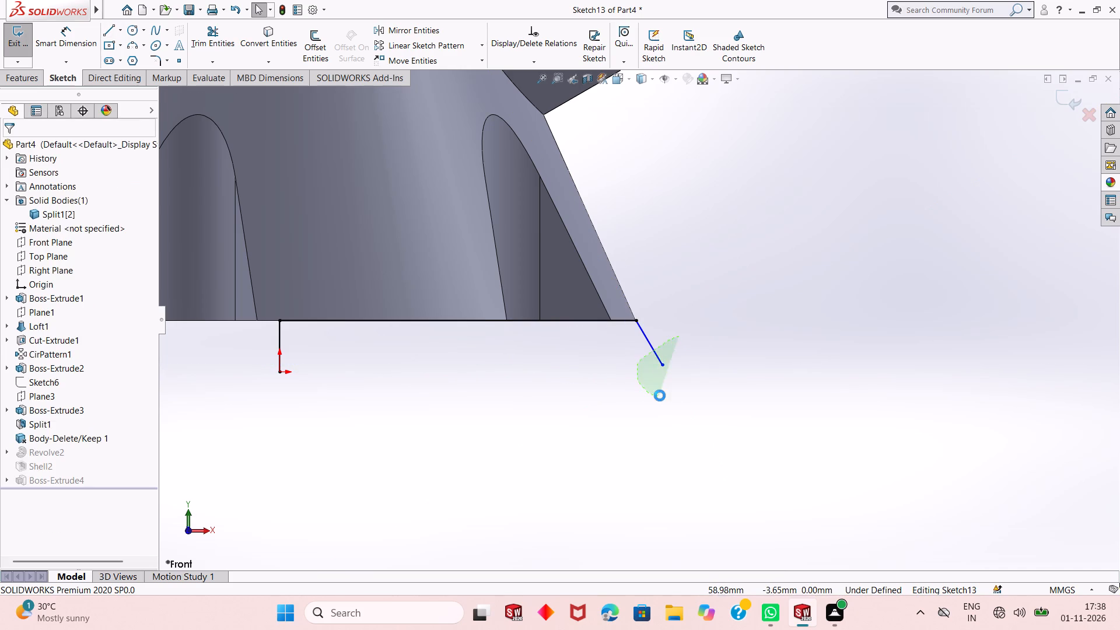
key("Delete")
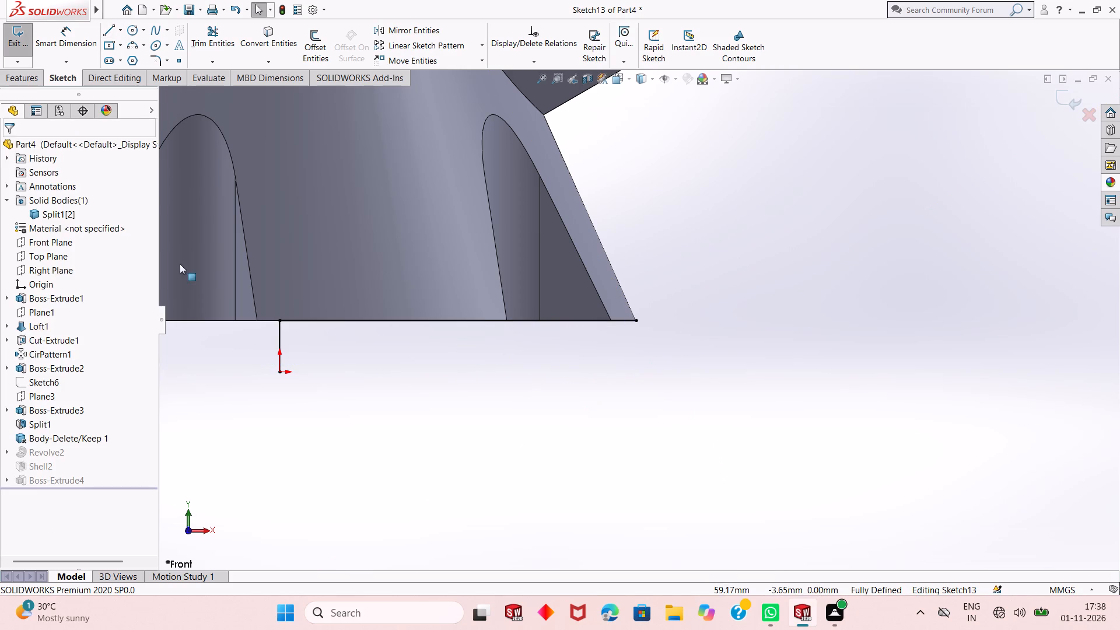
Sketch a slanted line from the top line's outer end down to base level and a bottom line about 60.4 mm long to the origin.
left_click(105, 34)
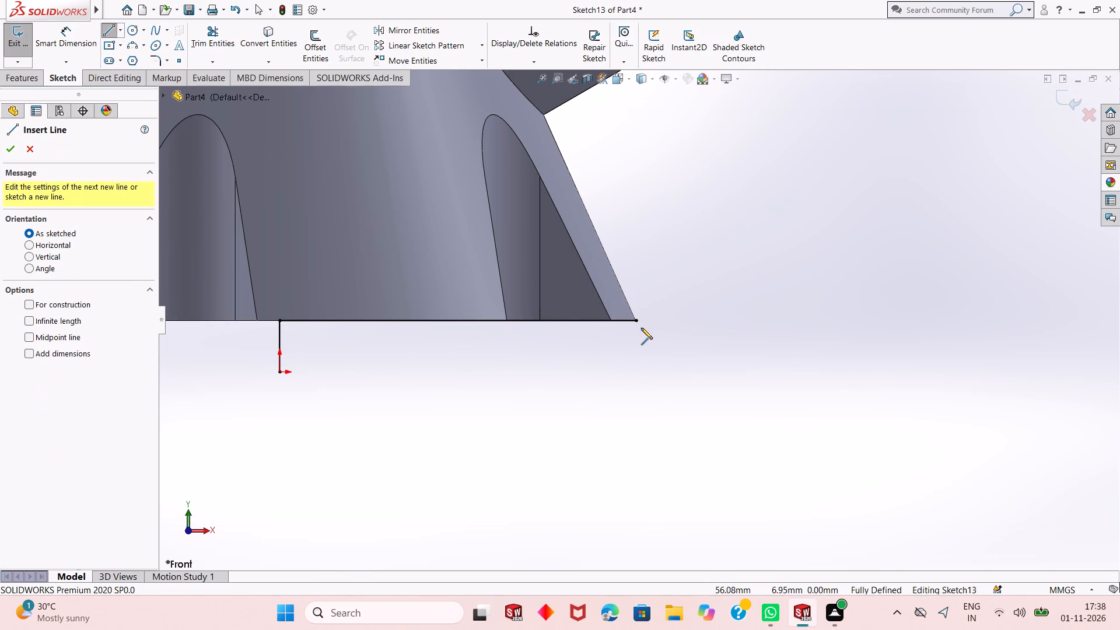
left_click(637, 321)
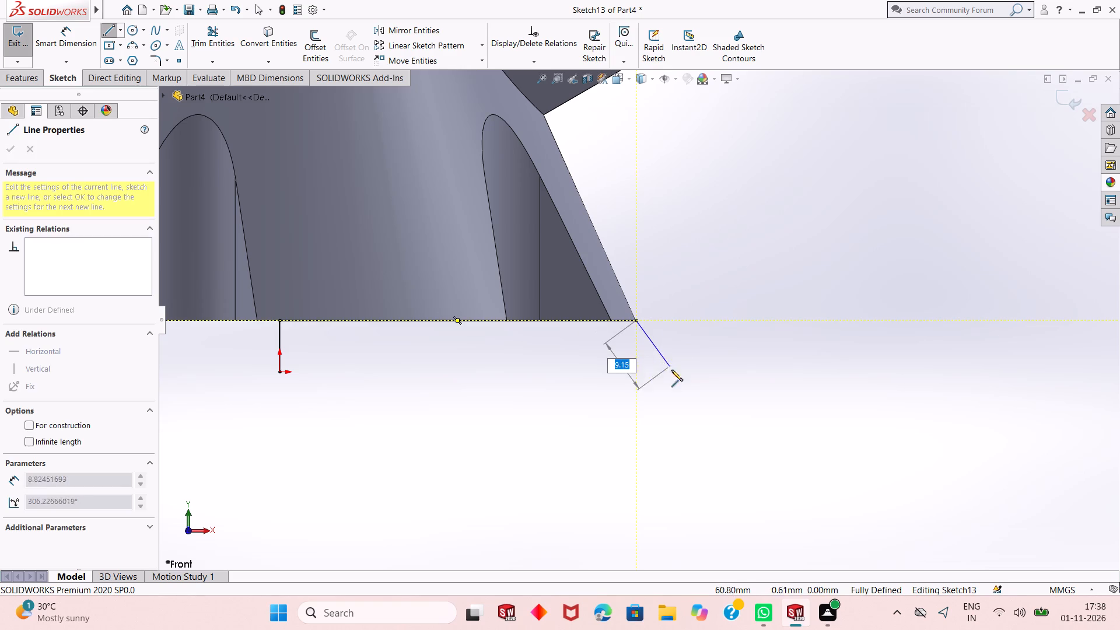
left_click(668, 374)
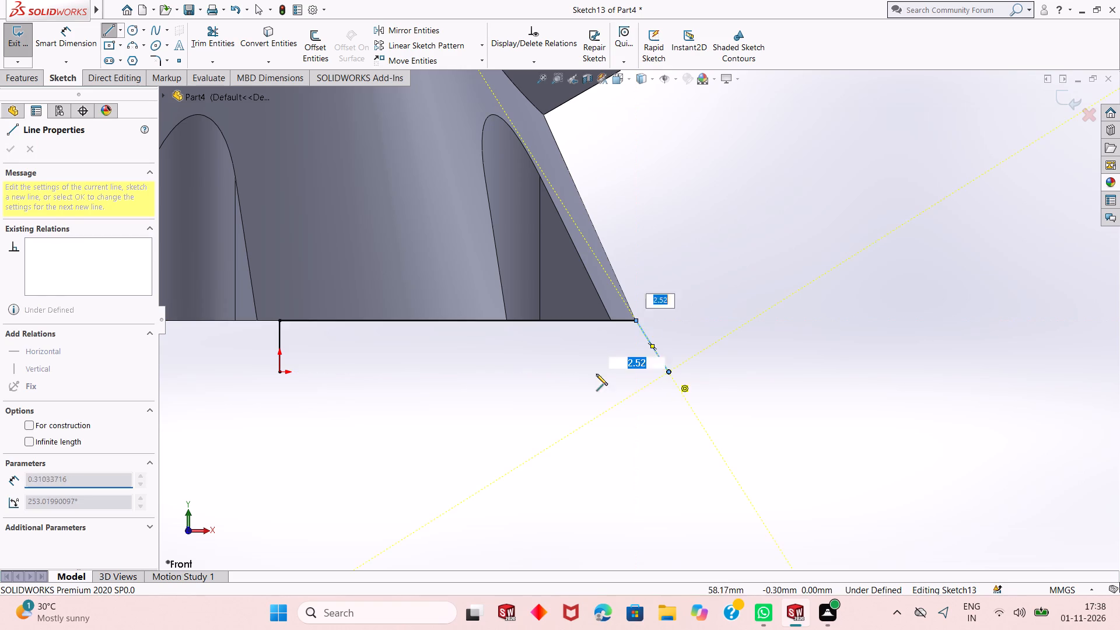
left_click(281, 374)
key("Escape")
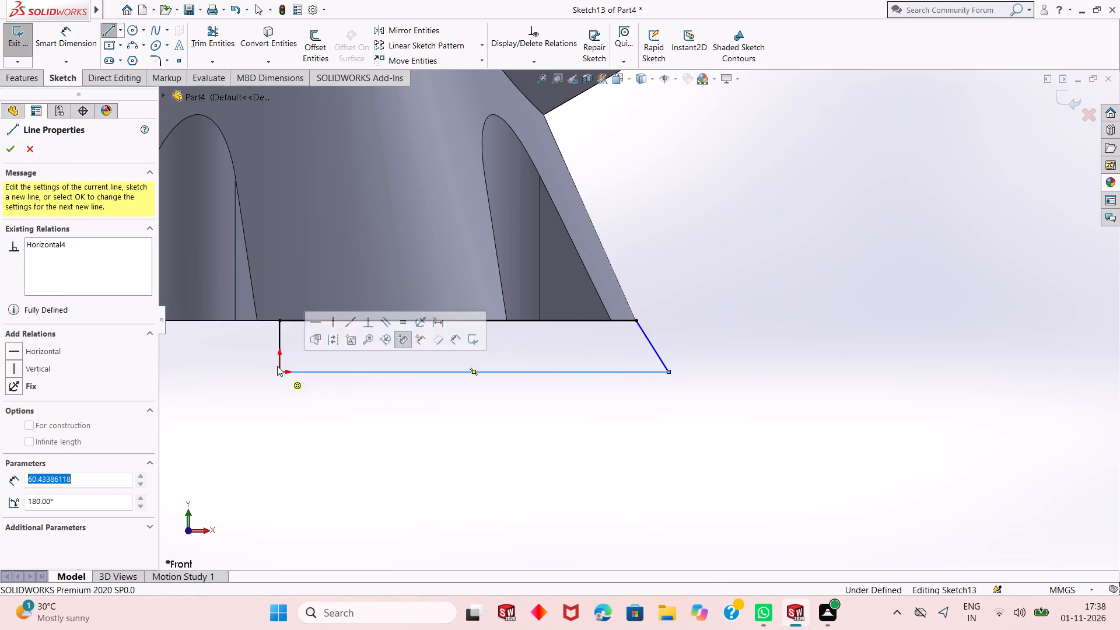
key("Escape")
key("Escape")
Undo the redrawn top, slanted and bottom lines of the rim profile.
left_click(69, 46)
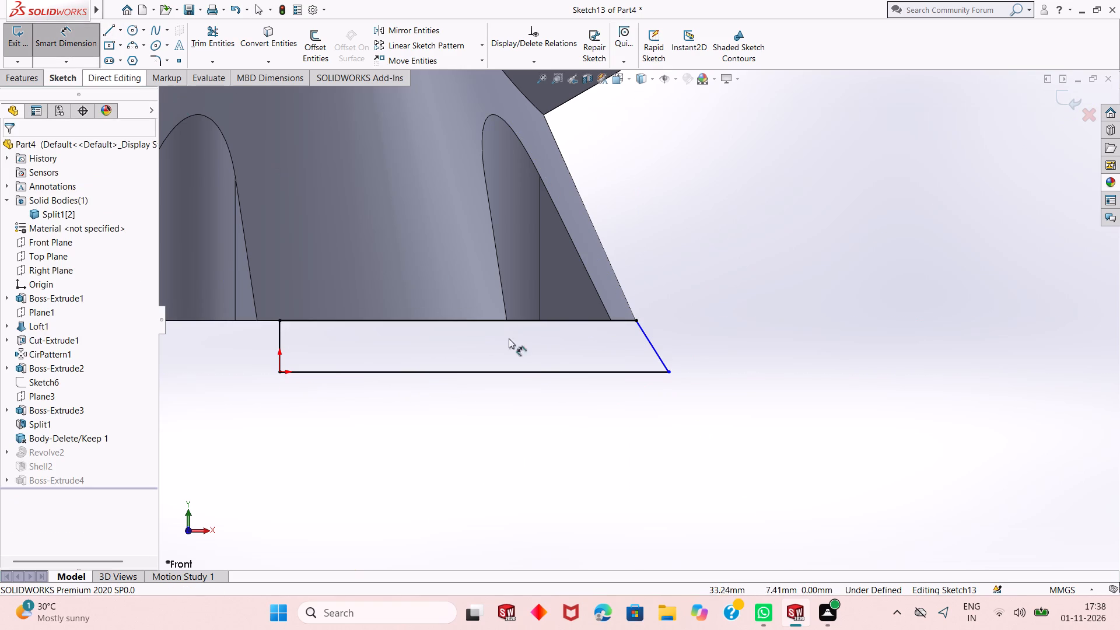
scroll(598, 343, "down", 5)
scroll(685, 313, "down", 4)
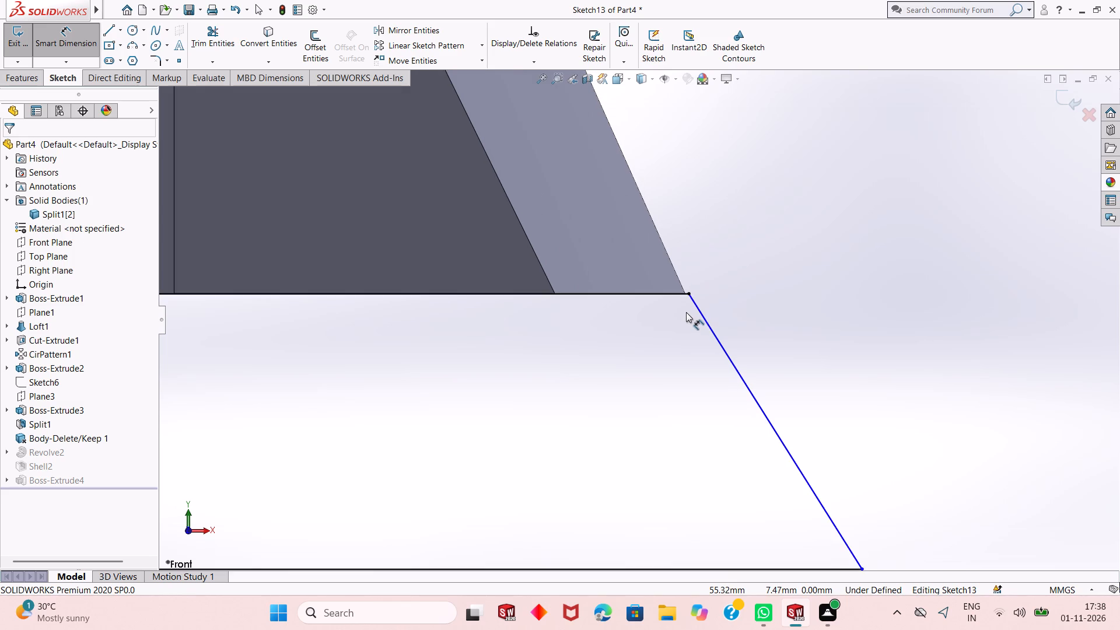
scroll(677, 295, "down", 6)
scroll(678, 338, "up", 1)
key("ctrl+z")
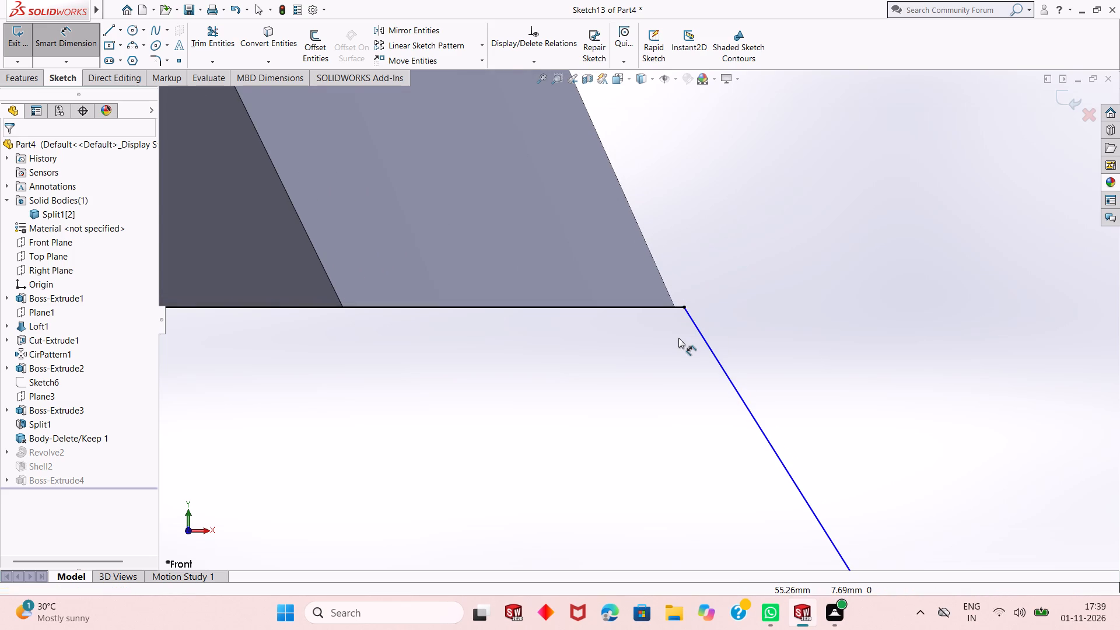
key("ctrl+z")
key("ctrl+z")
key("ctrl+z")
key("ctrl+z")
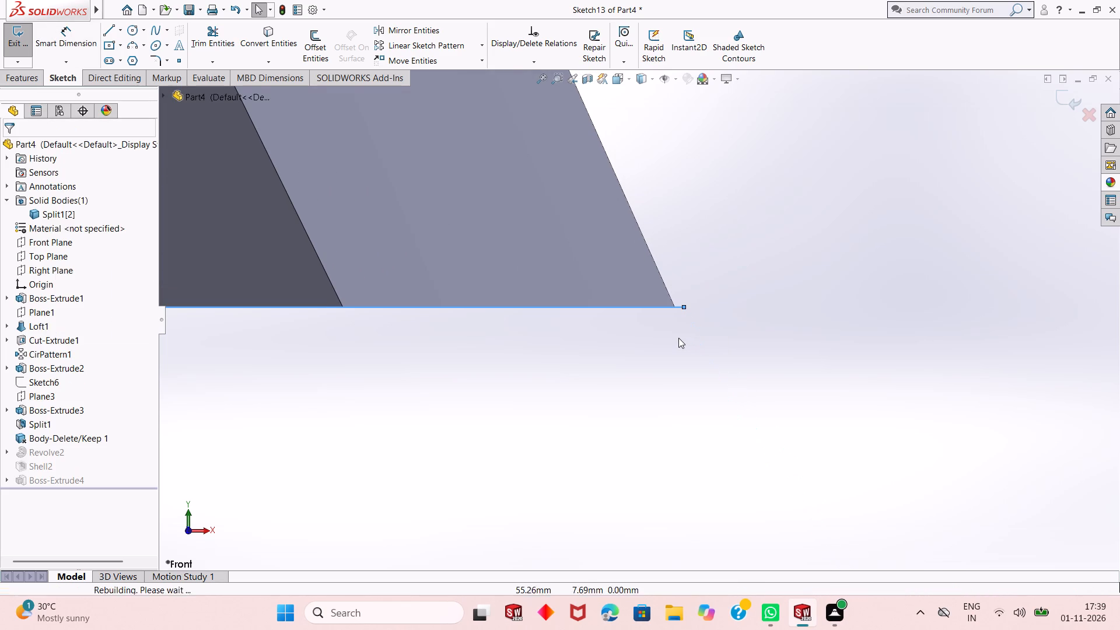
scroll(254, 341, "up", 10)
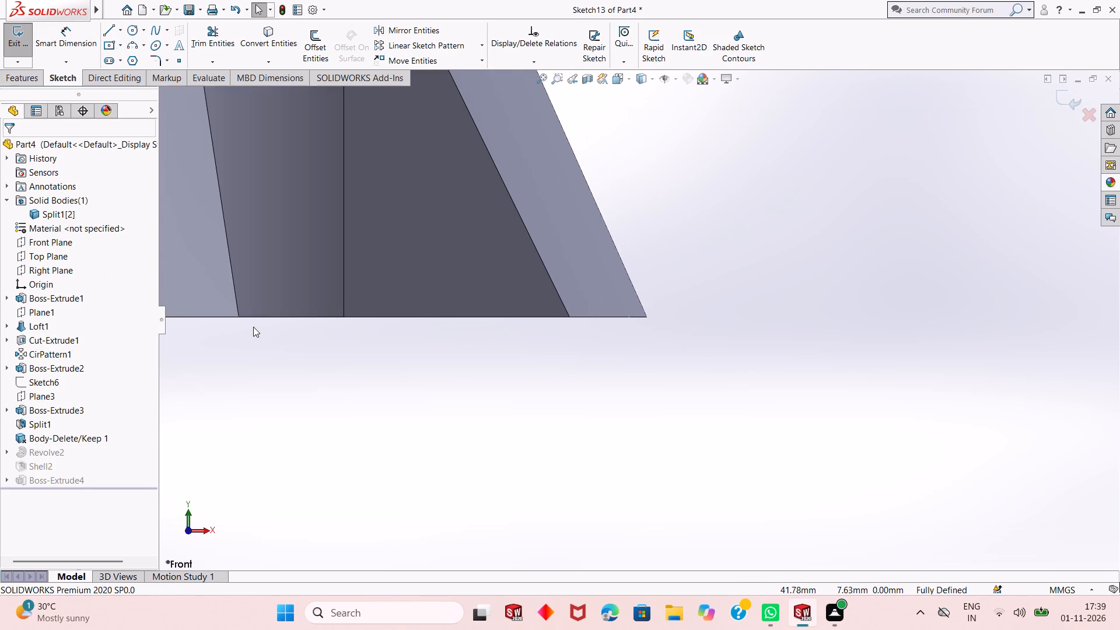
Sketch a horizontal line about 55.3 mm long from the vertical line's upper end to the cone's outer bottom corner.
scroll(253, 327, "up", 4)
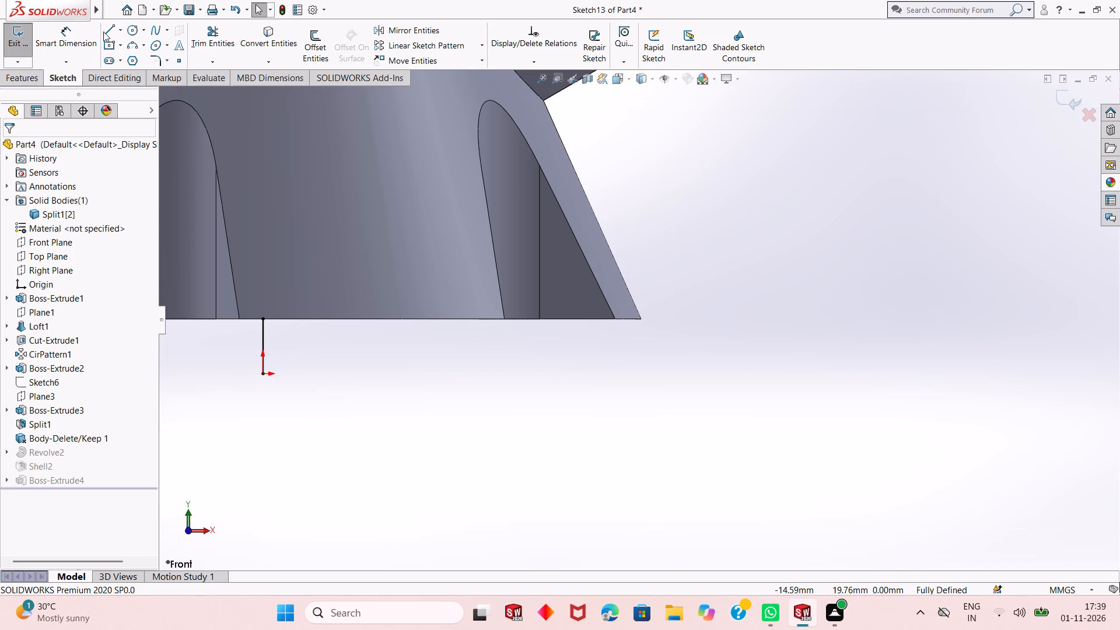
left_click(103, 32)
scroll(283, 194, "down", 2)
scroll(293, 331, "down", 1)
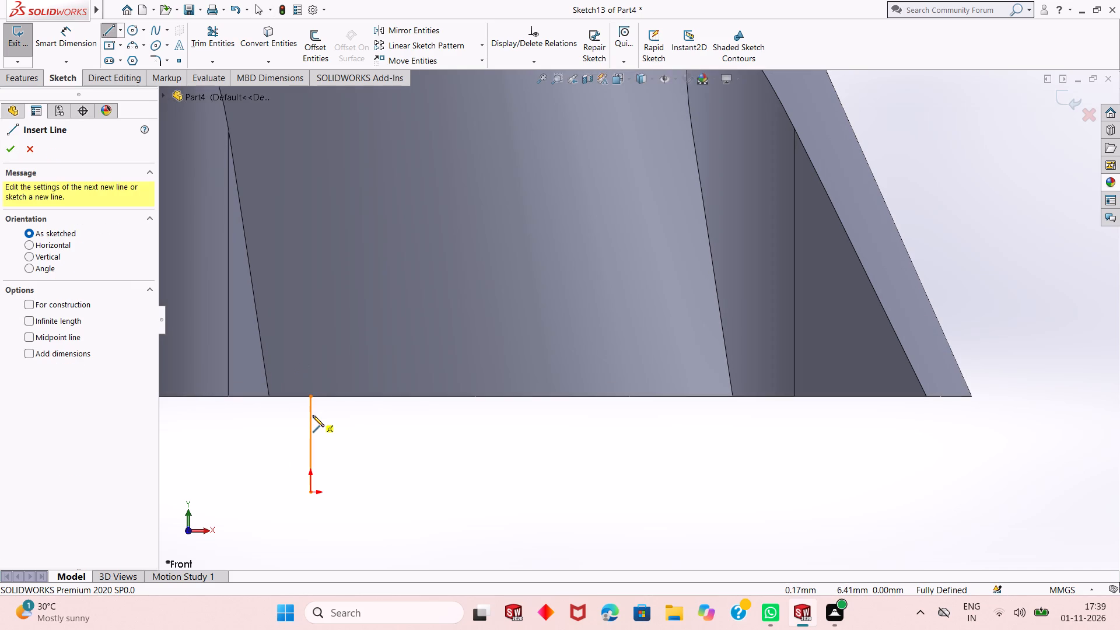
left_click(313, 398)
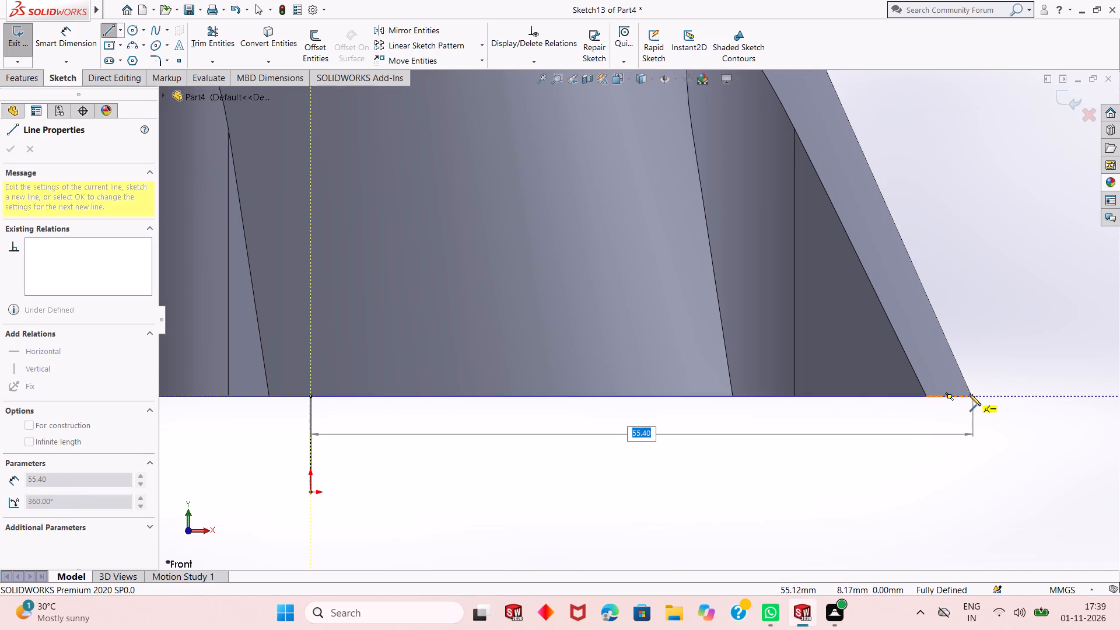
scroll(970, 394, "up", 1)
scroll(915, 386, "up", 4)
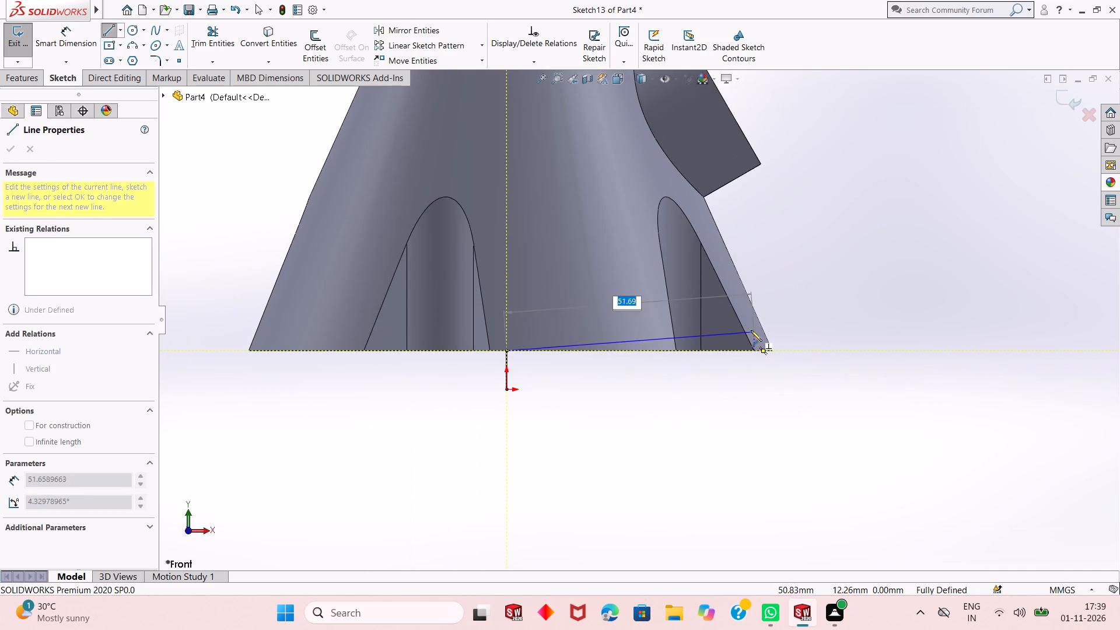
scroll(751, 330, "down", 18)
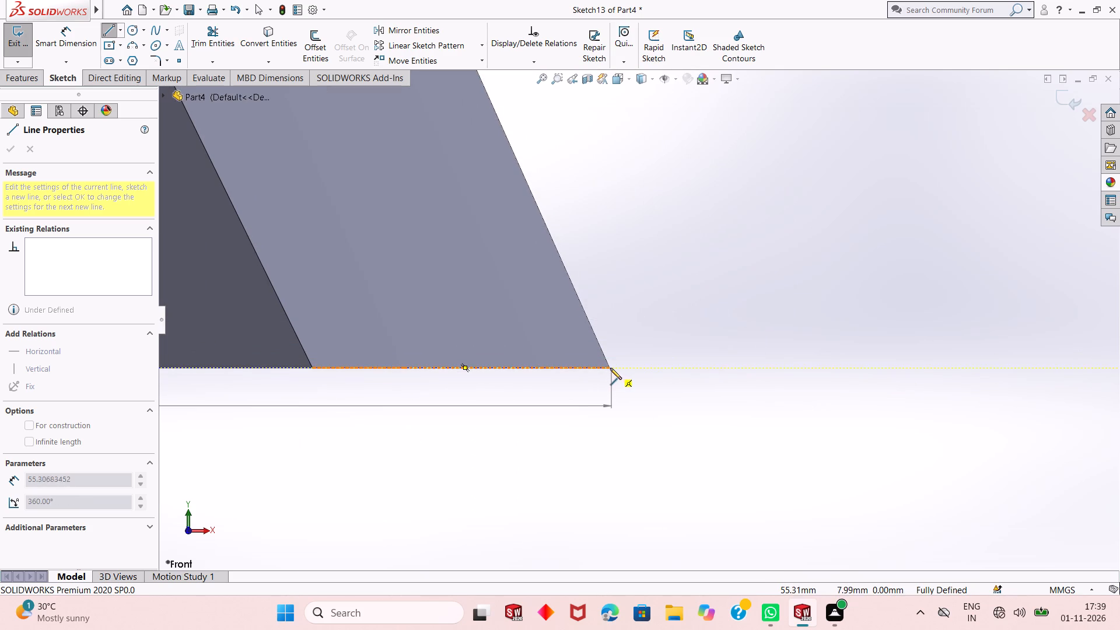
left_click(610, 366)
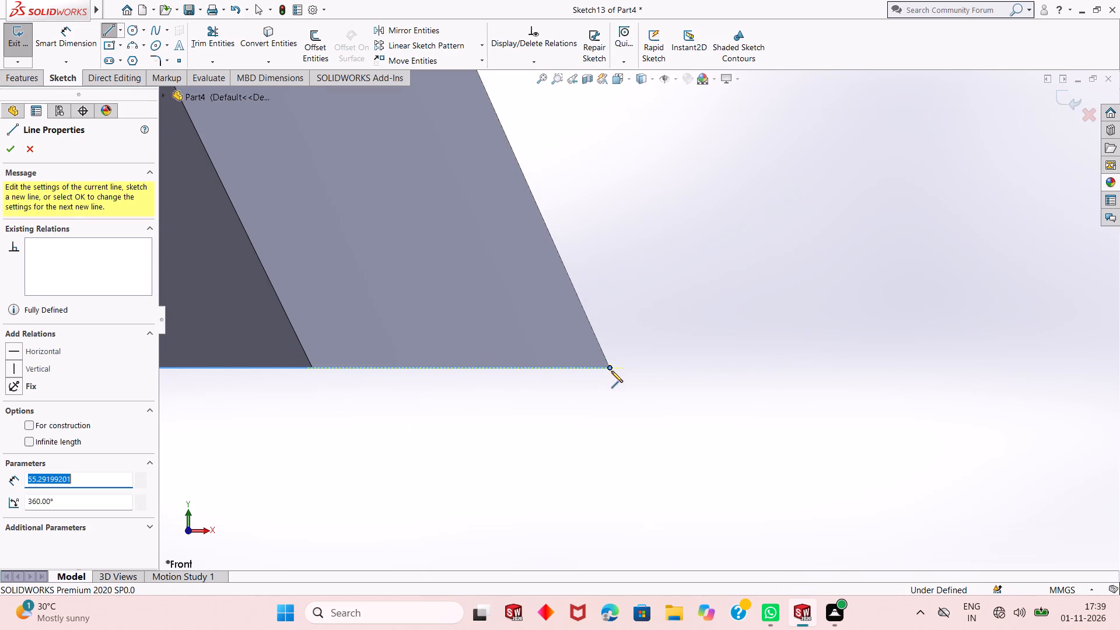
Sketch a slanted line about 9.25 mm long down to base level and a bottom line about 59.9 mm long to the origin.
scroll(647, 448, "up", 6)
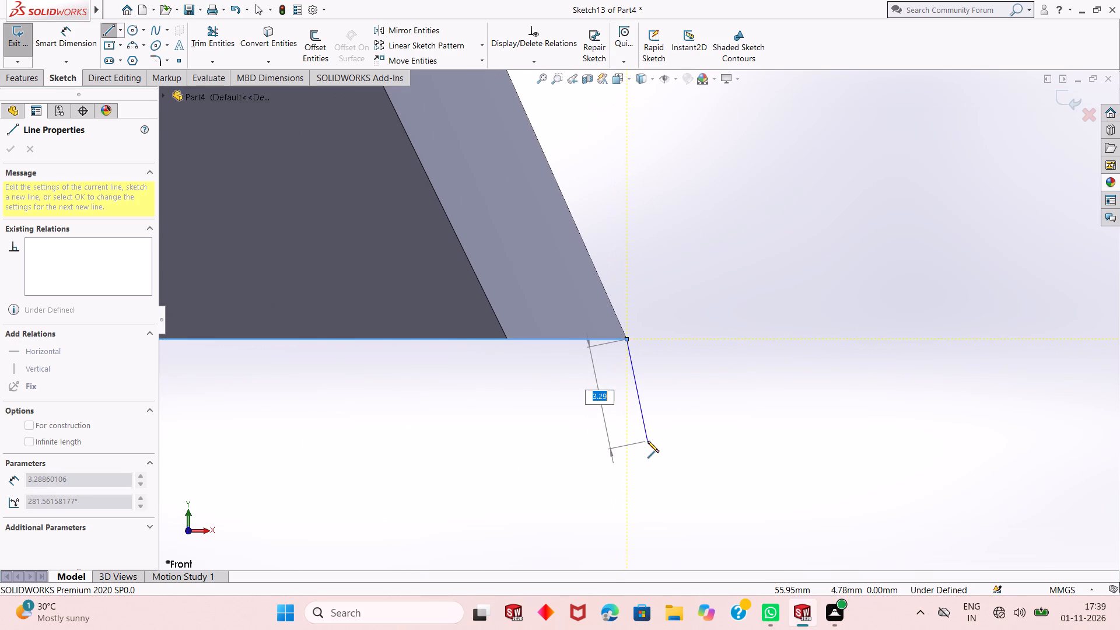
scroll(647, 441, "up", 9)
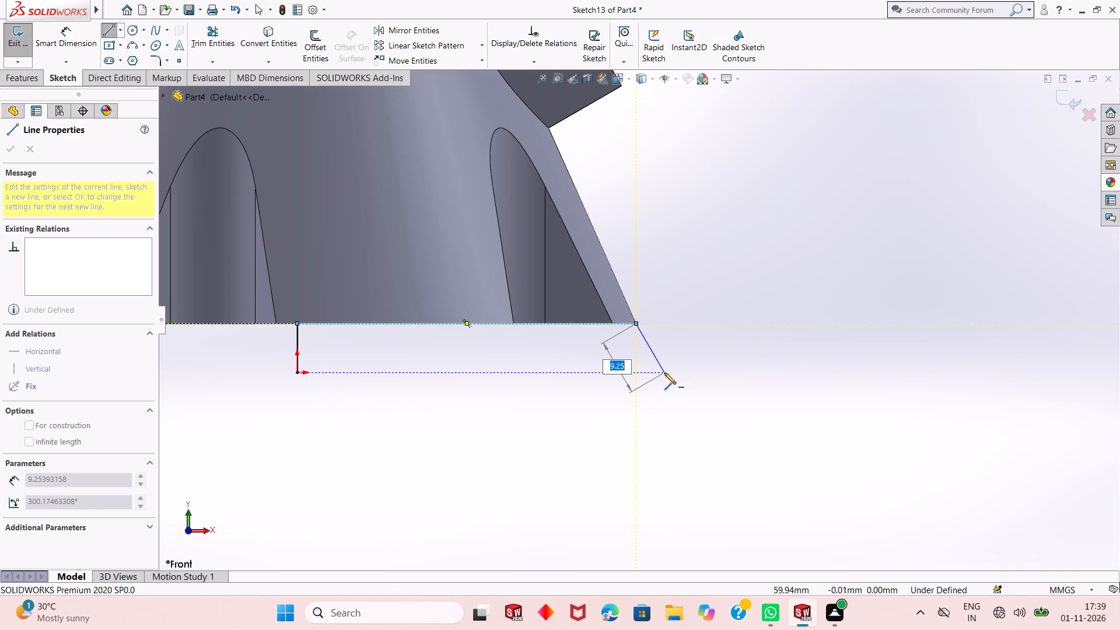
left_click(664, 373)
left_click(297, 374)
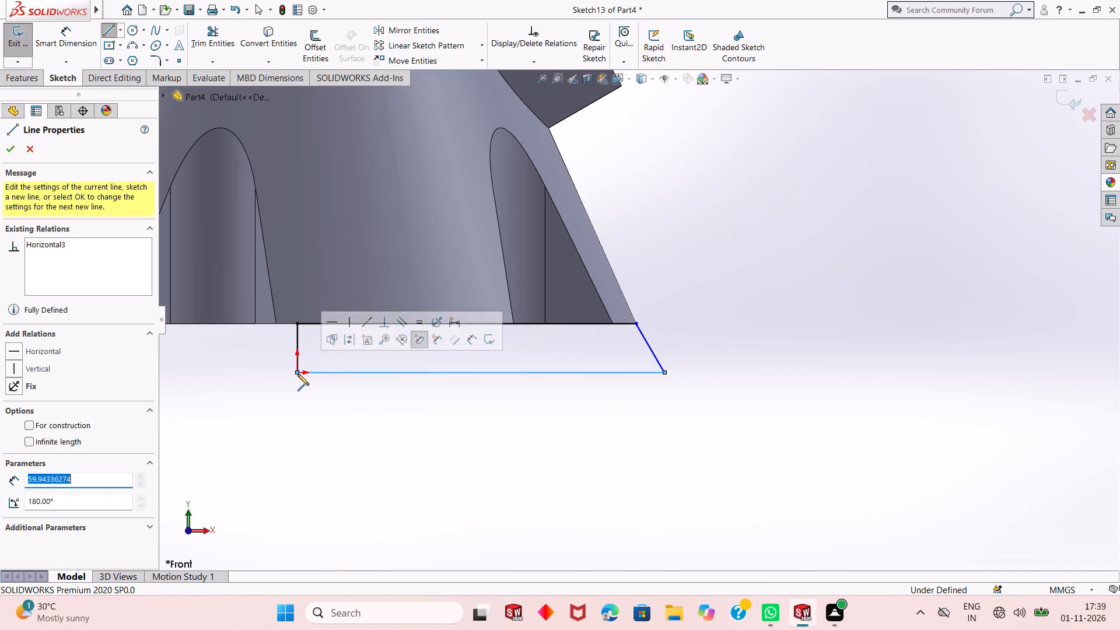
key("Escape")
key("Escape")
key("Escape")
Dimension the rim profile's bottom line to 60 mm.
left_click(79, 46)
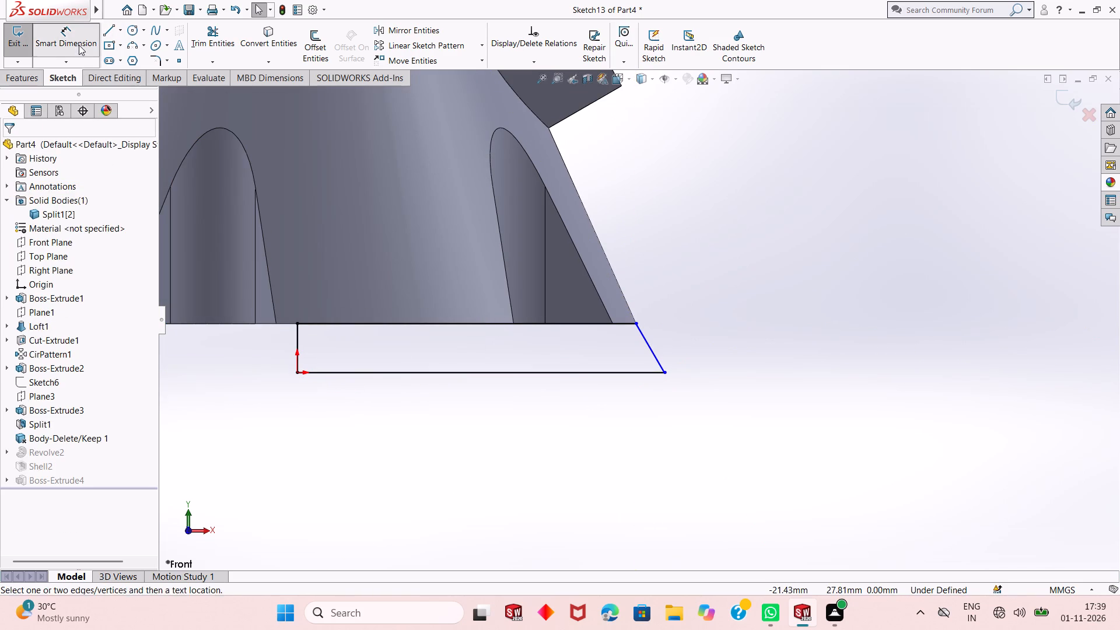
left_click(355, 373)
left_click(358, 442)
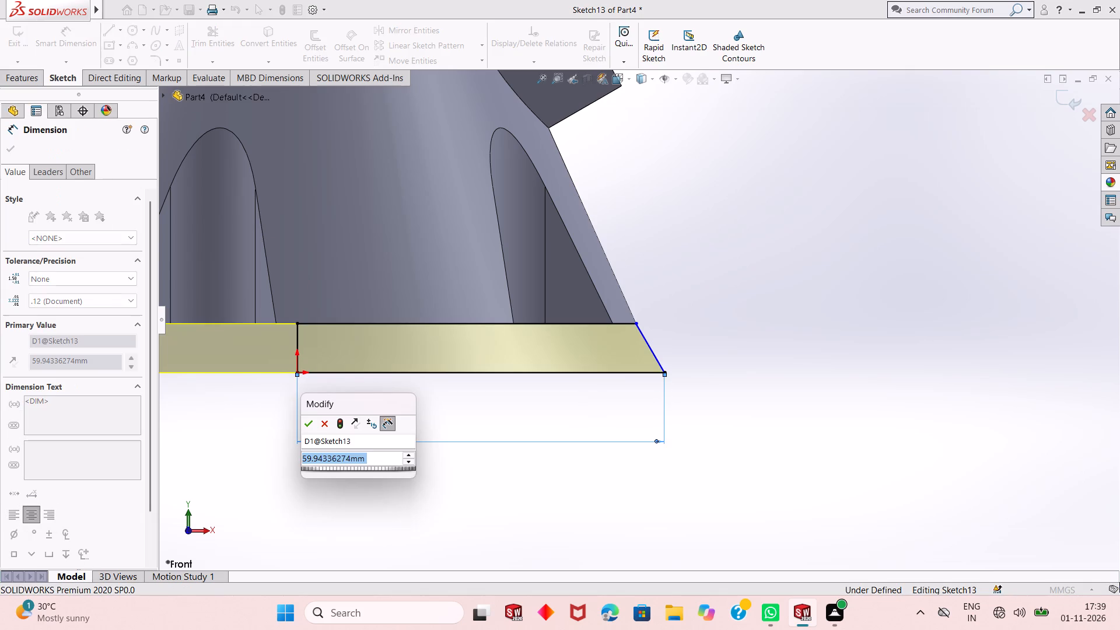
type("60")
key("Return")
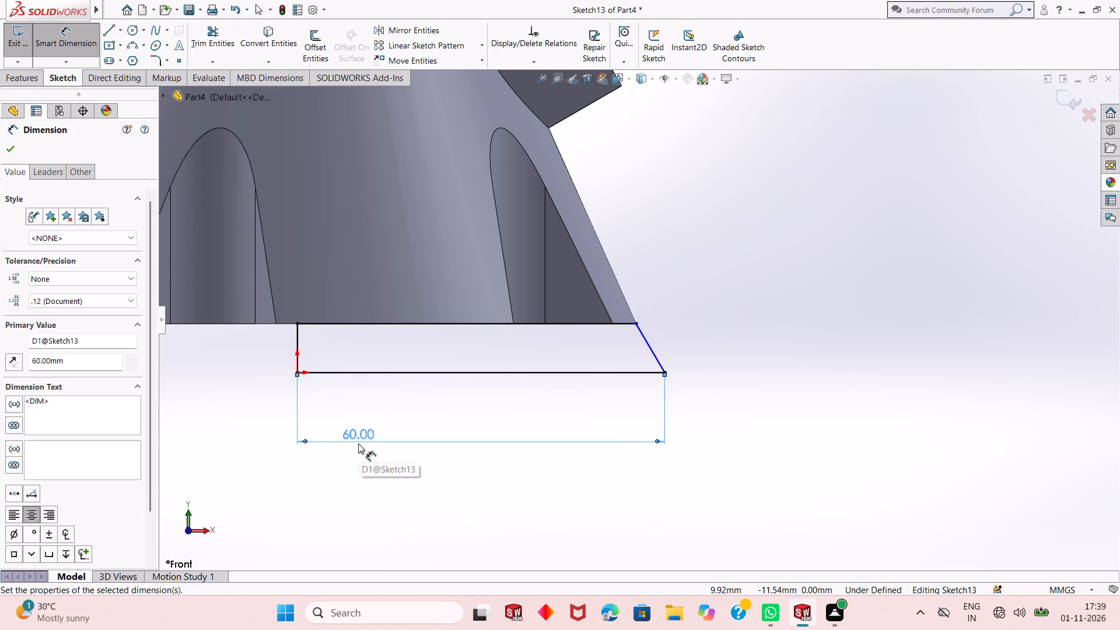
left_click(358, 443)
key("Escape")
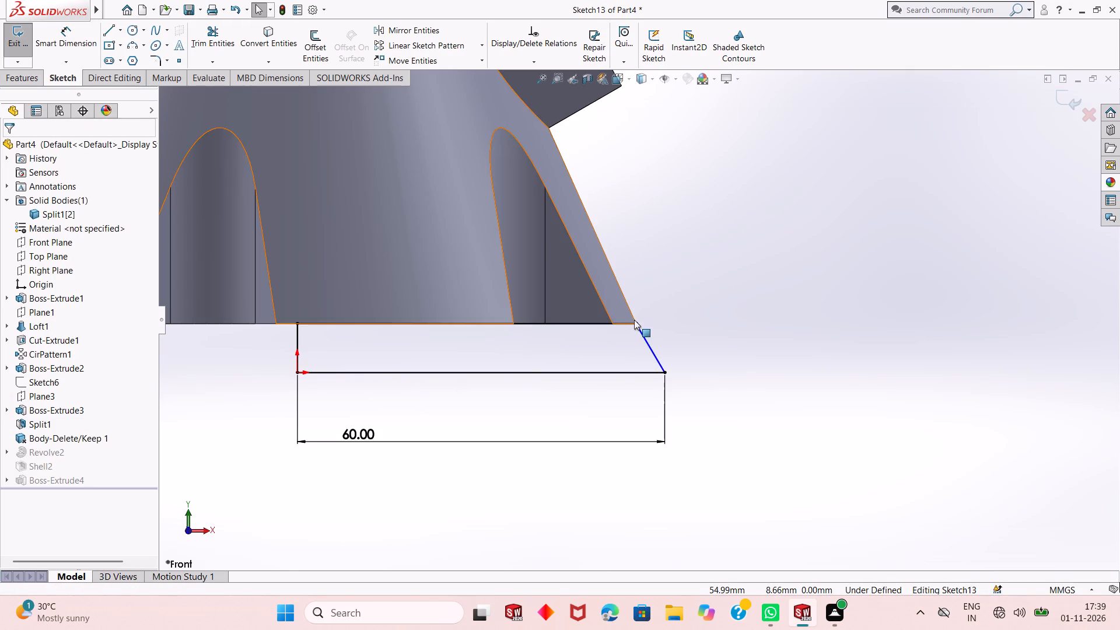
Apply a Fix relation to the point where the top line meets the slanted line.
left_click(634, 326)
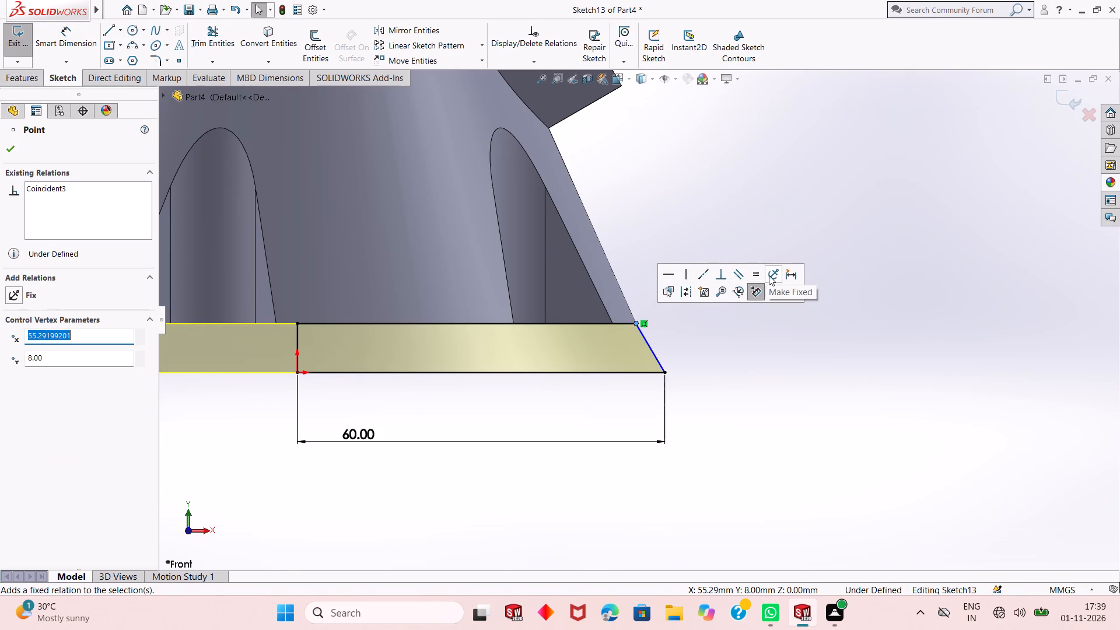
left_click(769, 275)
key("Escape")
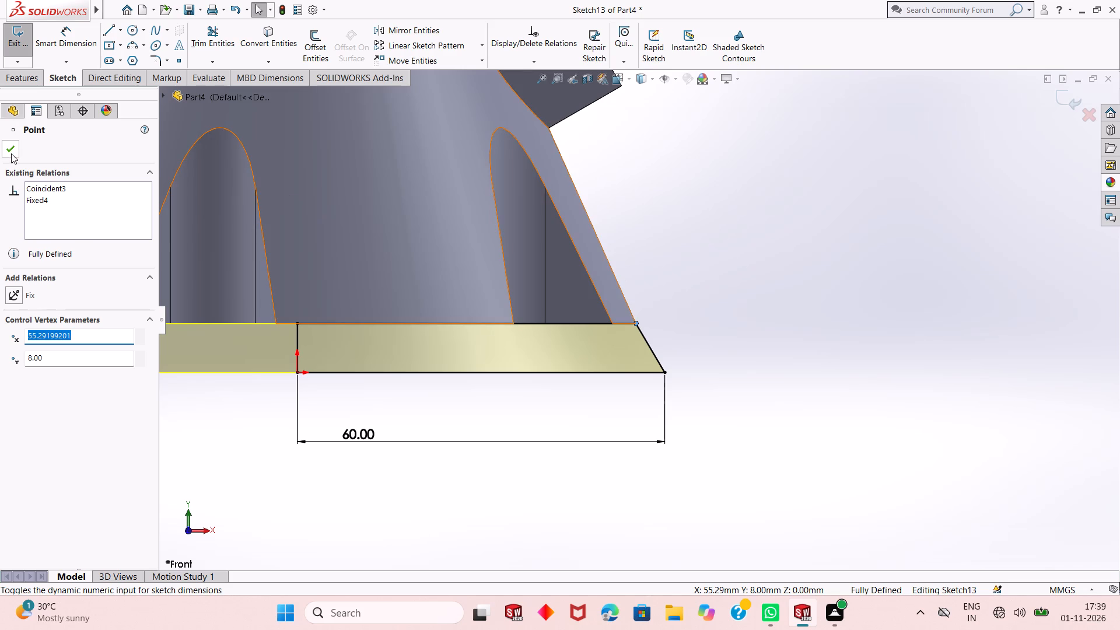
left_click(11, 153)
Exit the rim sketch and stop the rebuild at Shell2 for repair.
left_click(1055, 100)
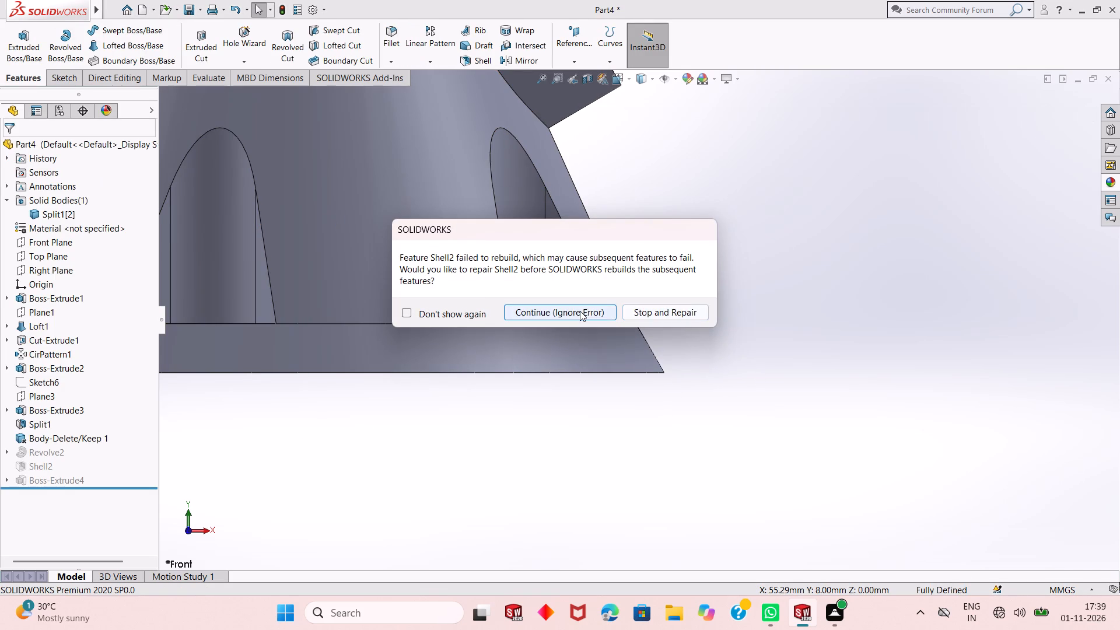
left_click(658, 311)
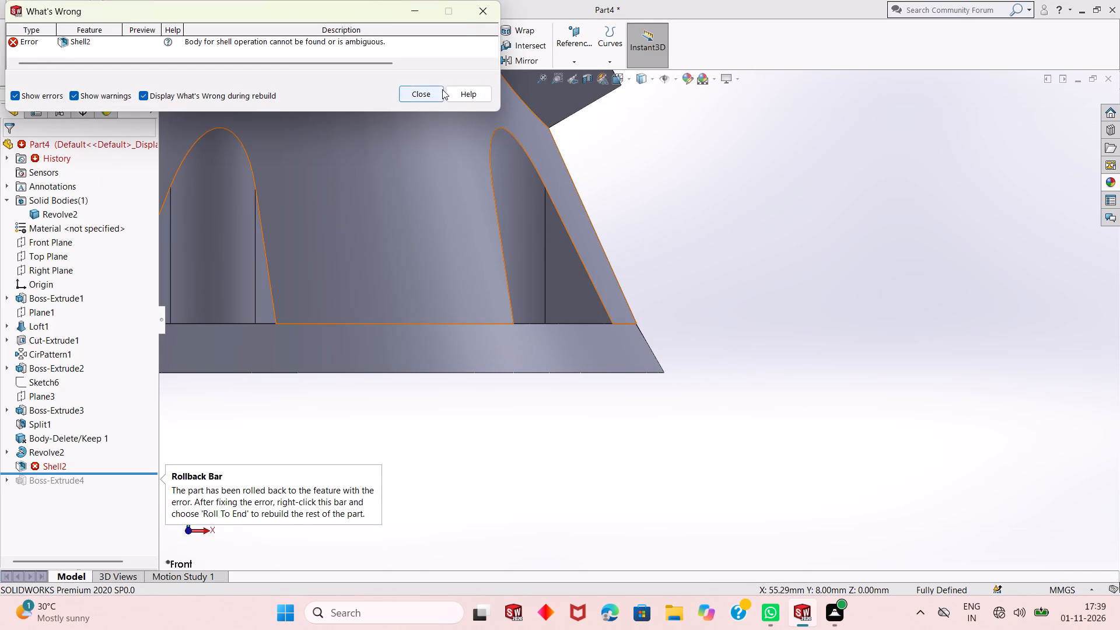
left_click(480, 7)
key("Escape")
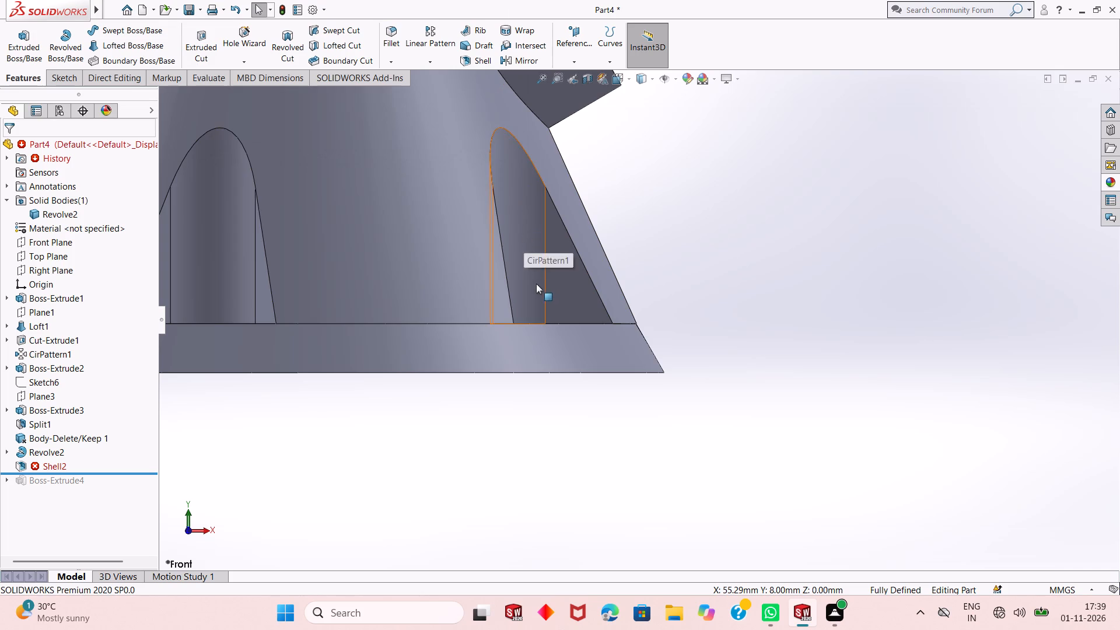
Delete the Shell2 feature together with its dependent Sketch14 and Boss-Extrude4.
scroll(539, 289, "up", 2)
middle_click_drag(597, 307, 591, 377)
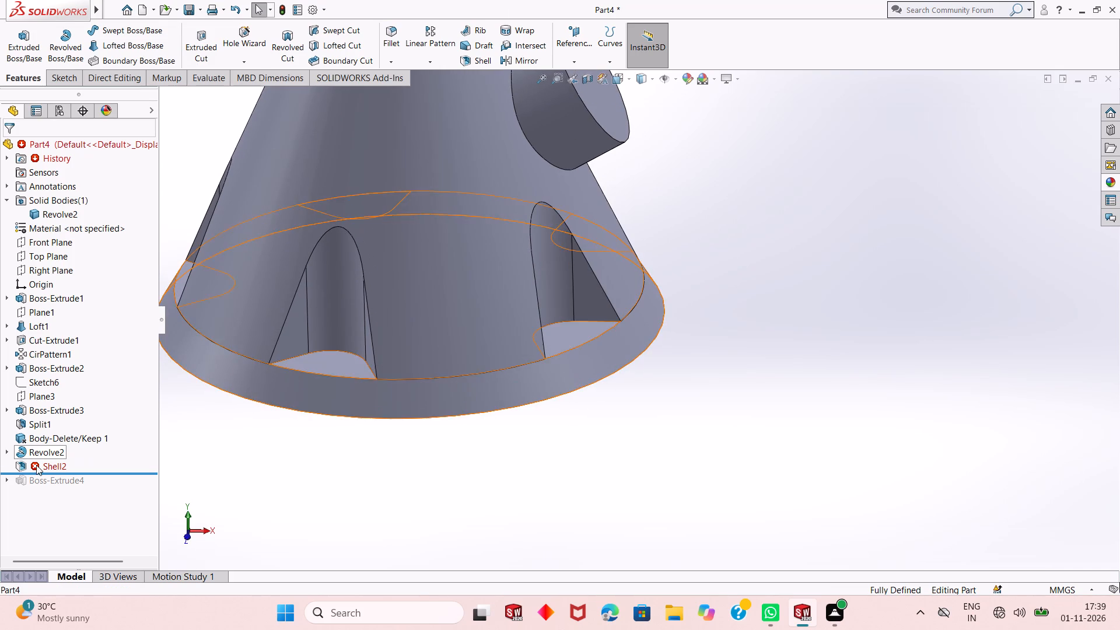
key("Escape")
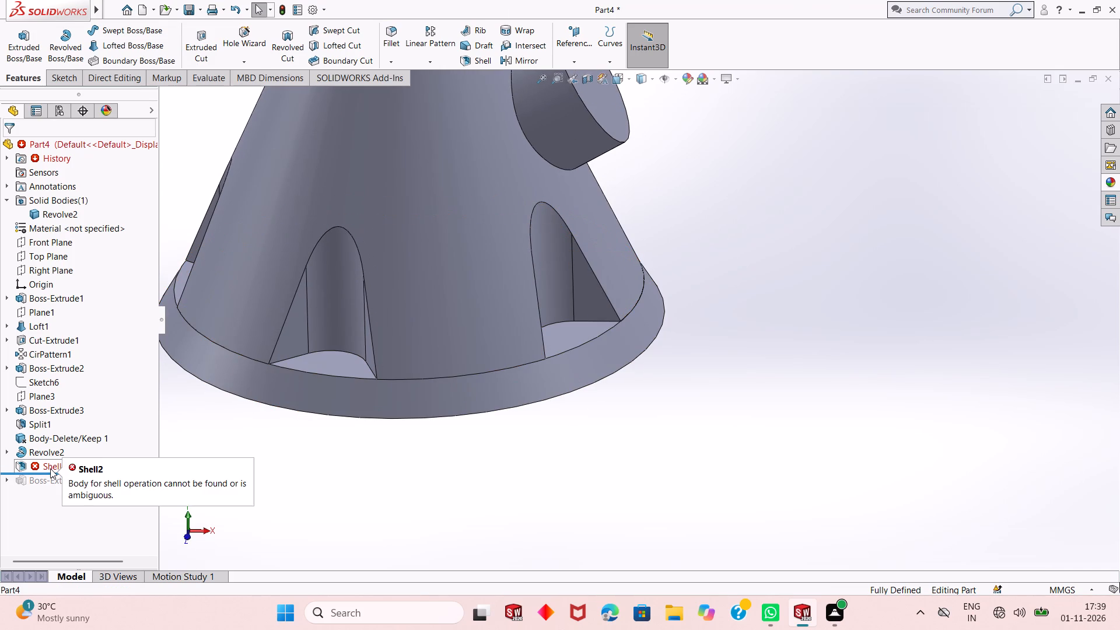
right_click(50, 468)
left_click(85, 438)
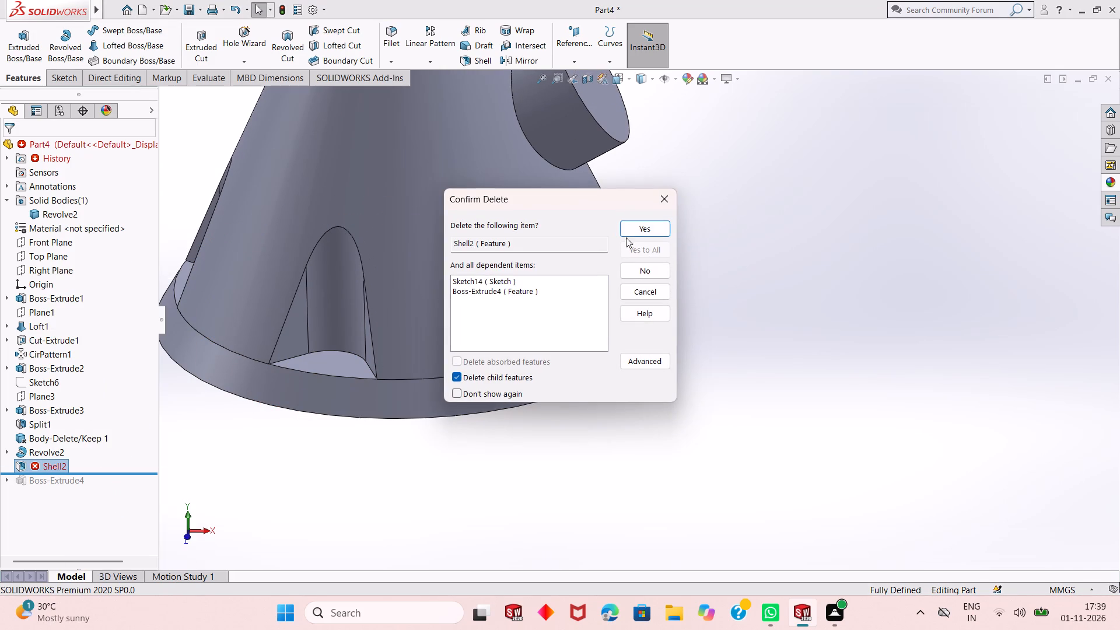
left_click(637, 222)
Examine the base rim and its joint with the cone from above and below.
scroll(454, 424, "up", 1)
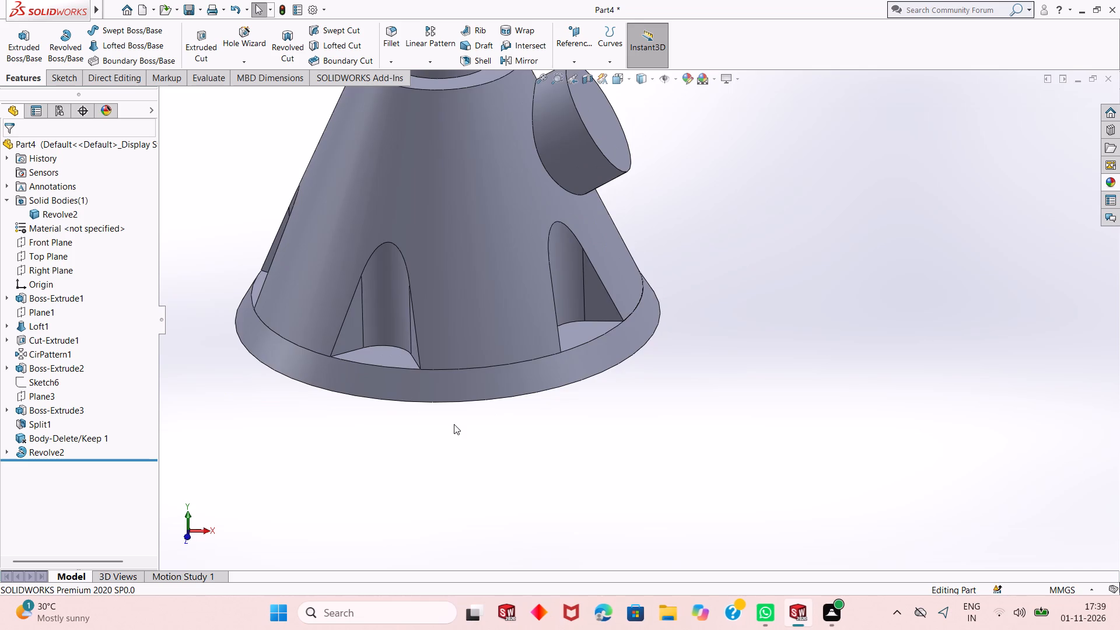
scroll(510, 346, "down", 2)
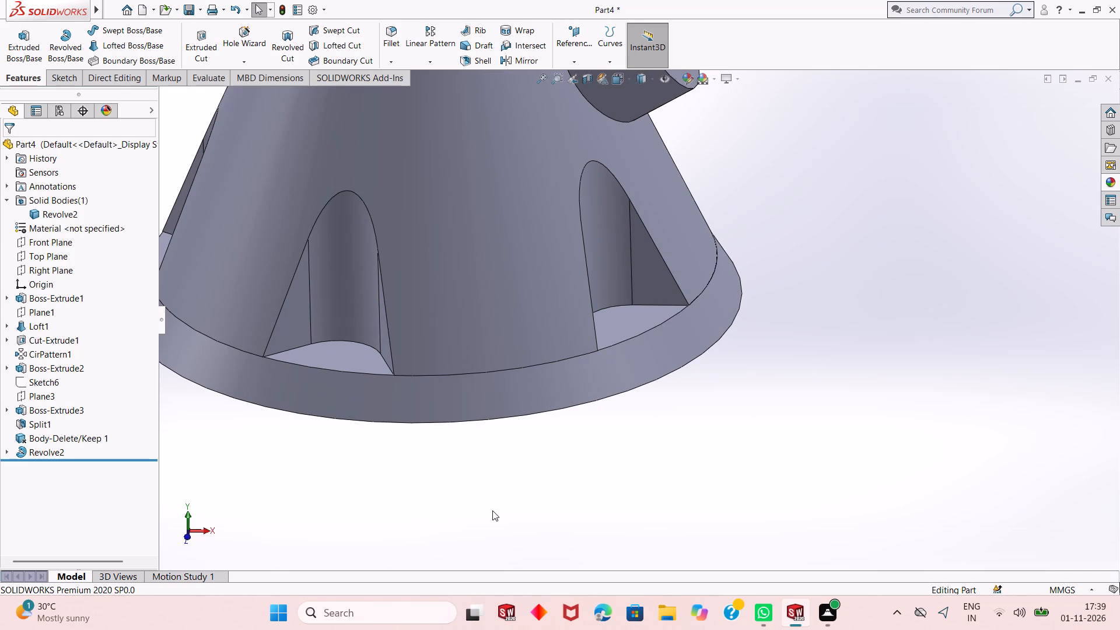
middle_click_drag(491, 512, 483, 419)
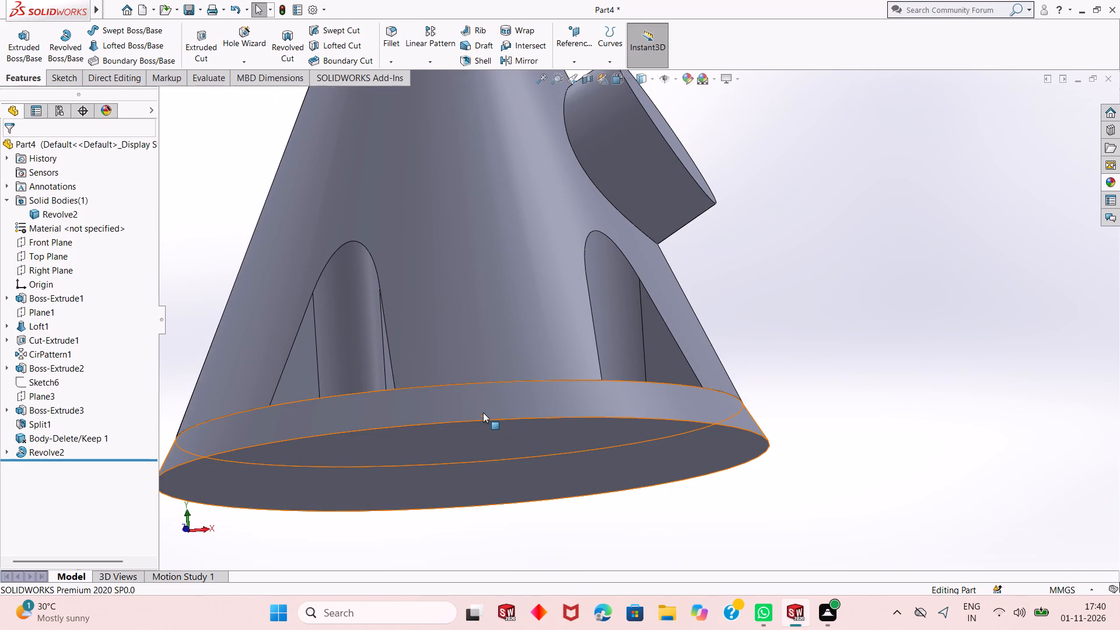
middle_click_drag(483, 412, 499, 499)
scroll(497, 496, "up", 1)
scroll(486, 342, "down", 3)
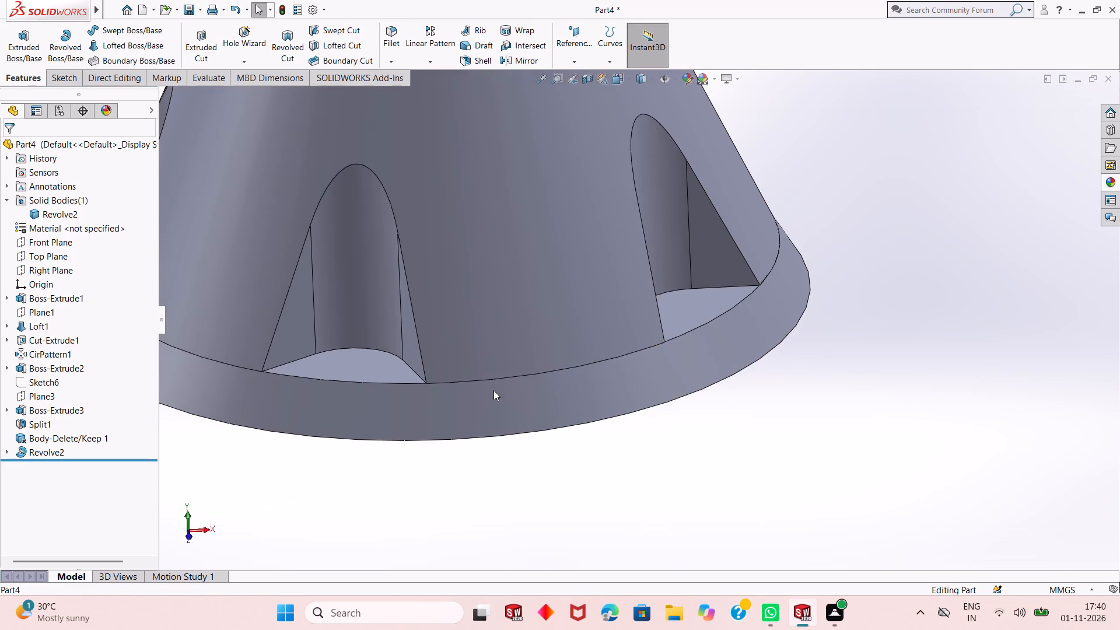
scroll(495, 391, "up", 2)
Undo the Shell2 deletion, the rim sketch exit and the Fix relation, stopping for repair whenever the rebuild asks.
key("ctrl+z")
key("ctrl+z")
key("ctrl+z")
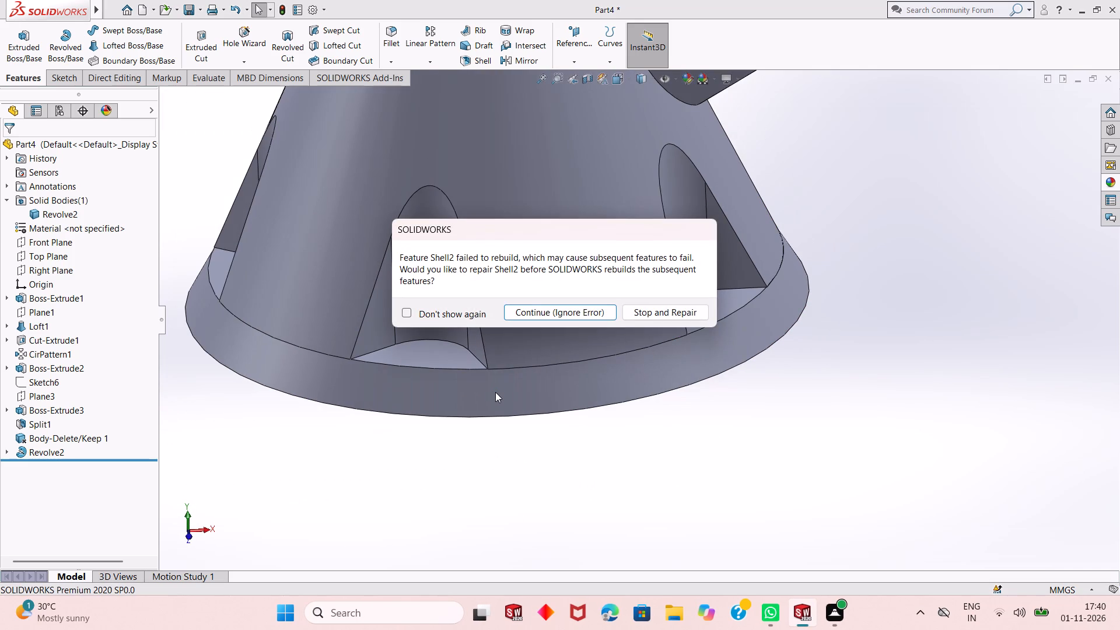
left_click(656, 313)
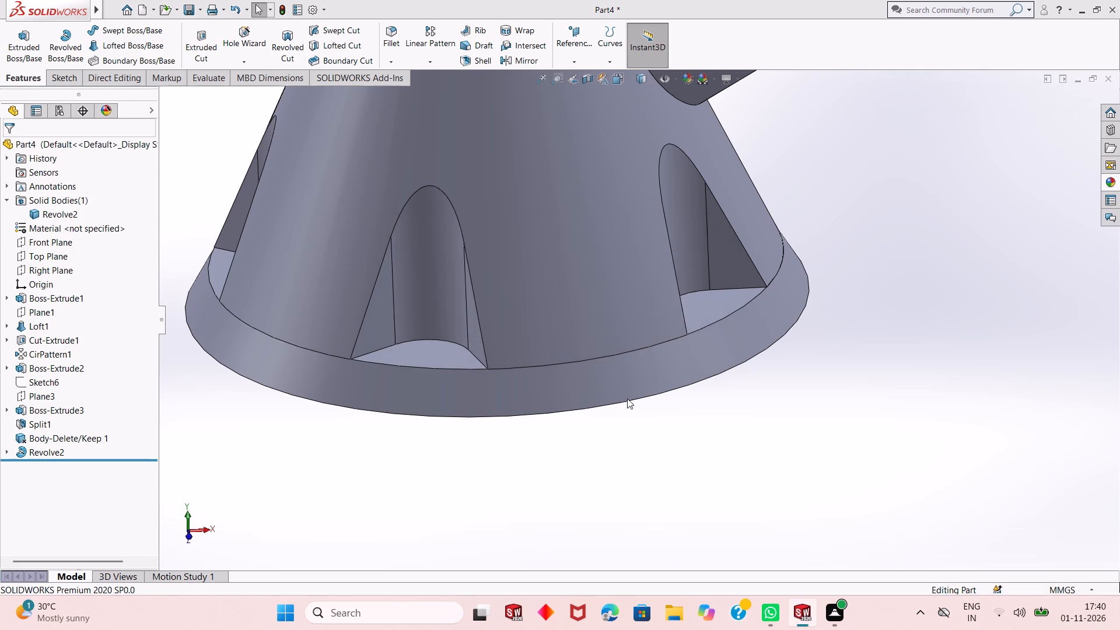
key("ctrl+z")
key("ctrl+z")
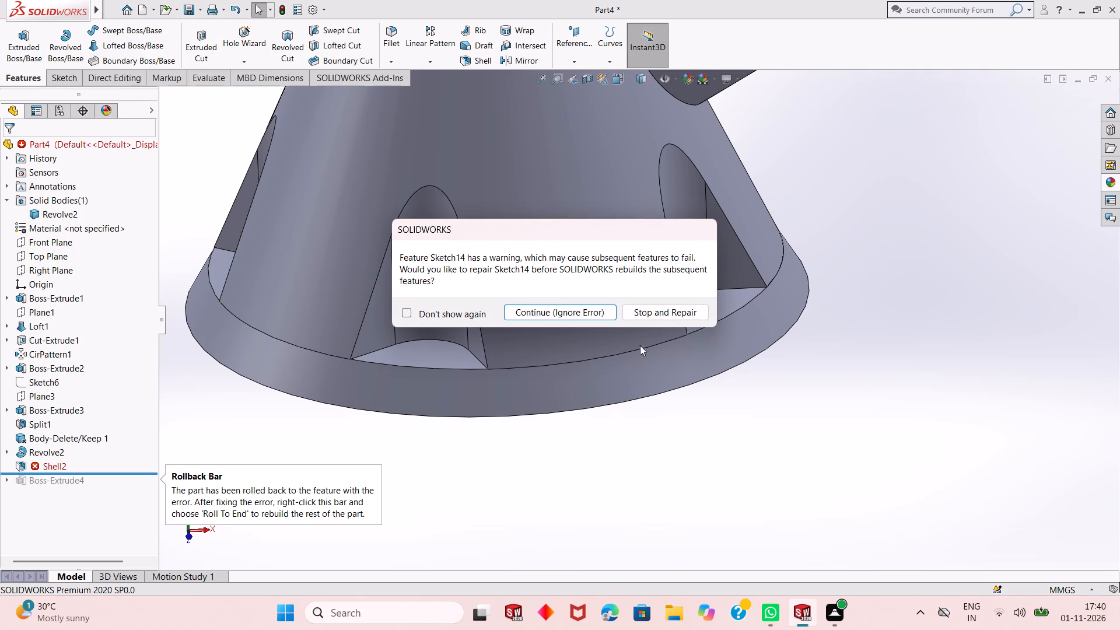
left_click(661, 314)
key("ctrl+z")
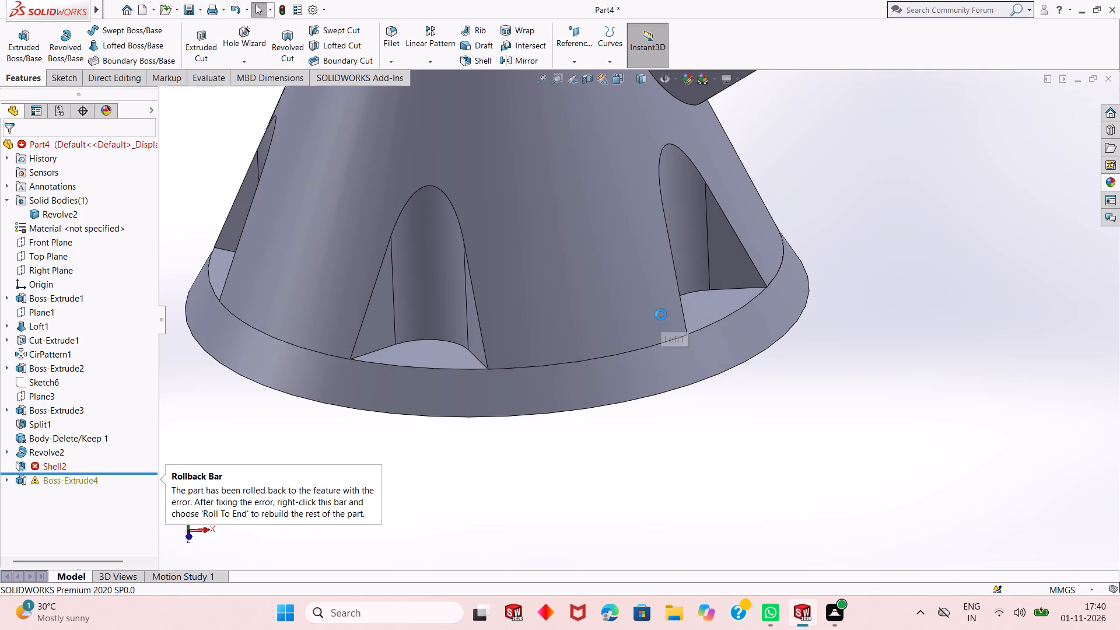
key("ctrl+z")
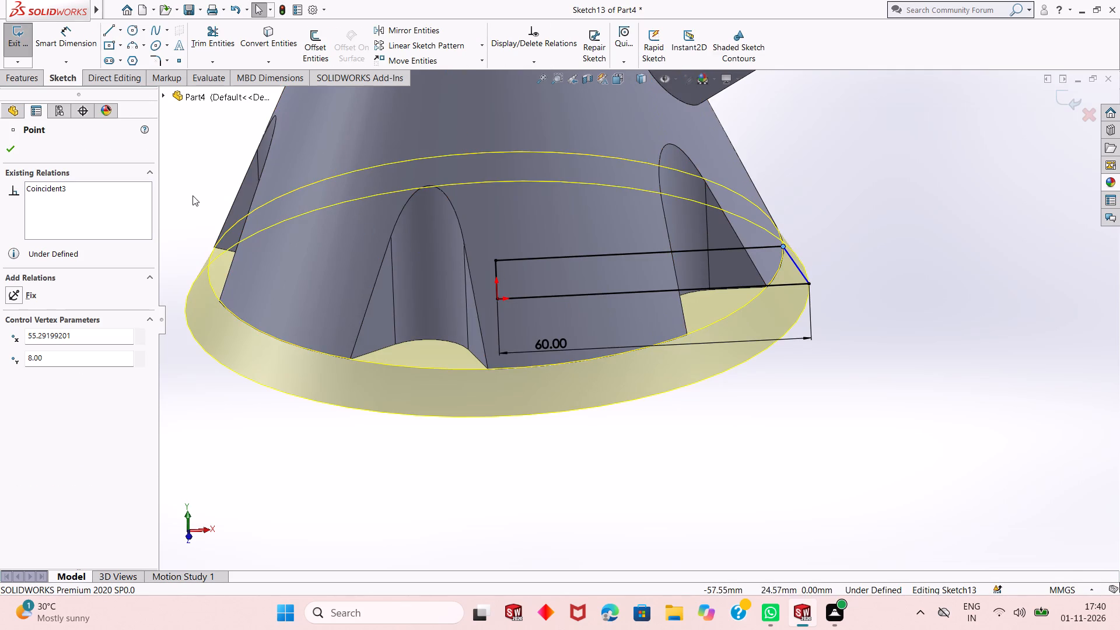
Undo the rim profile's dimension, redrawn lines and earlier sketch edits until the original revolved rim and Shell2 are restored.
key("ctrl+z")
key("ctrl+z")
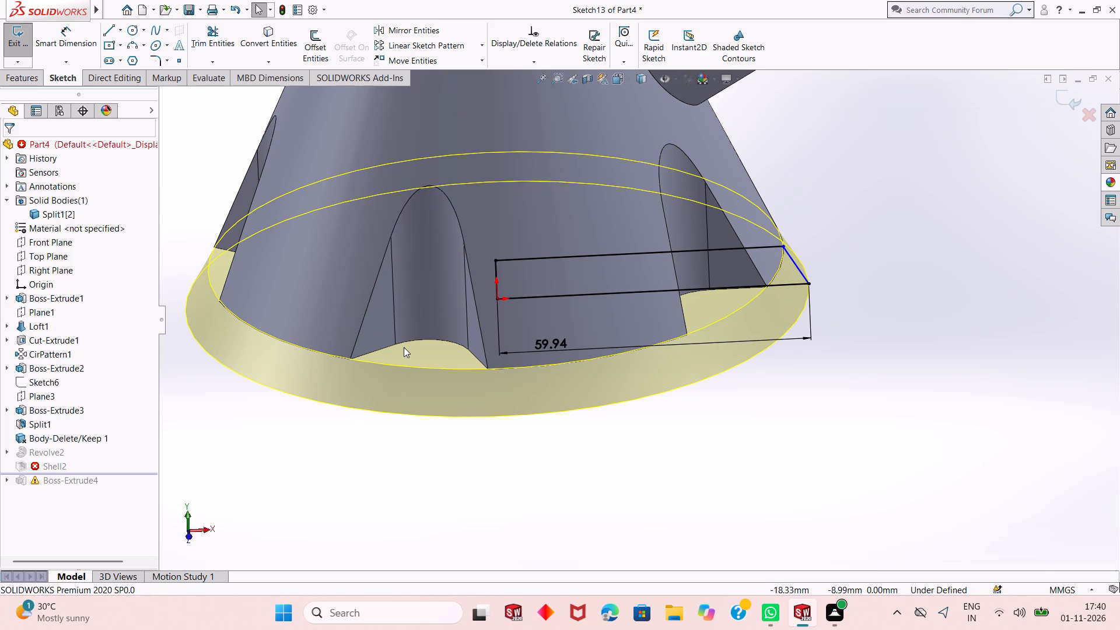
key("ctrl+z")
key("ctrl+z")
key("ctrl+z")
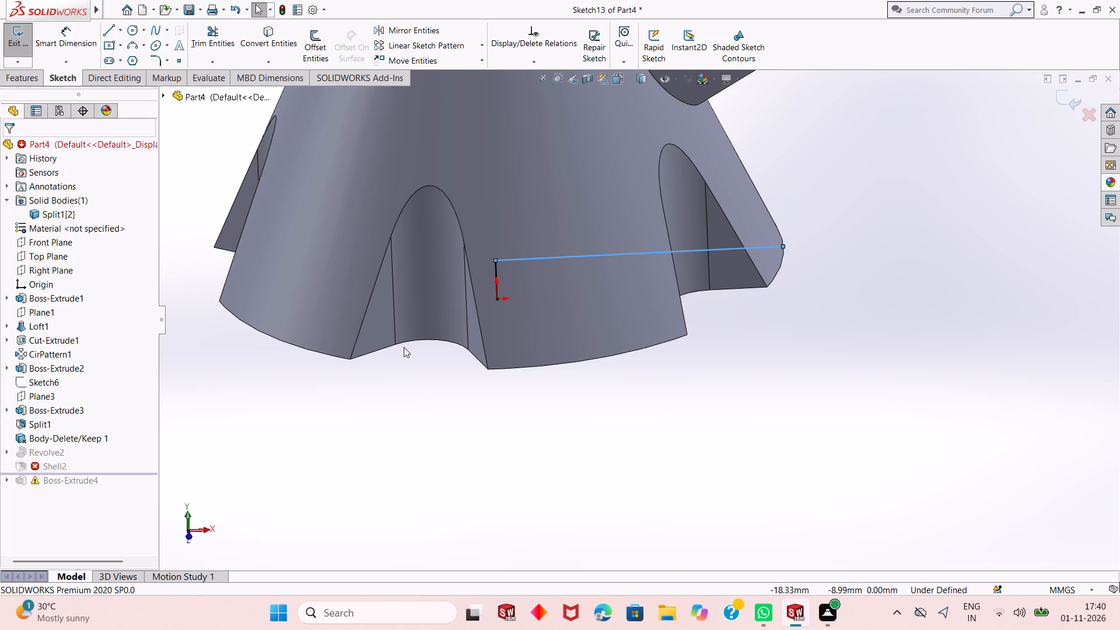
key("ctrl+z")
key("ctrl+z")
key("ctrl+z")
key("ctrl+z")
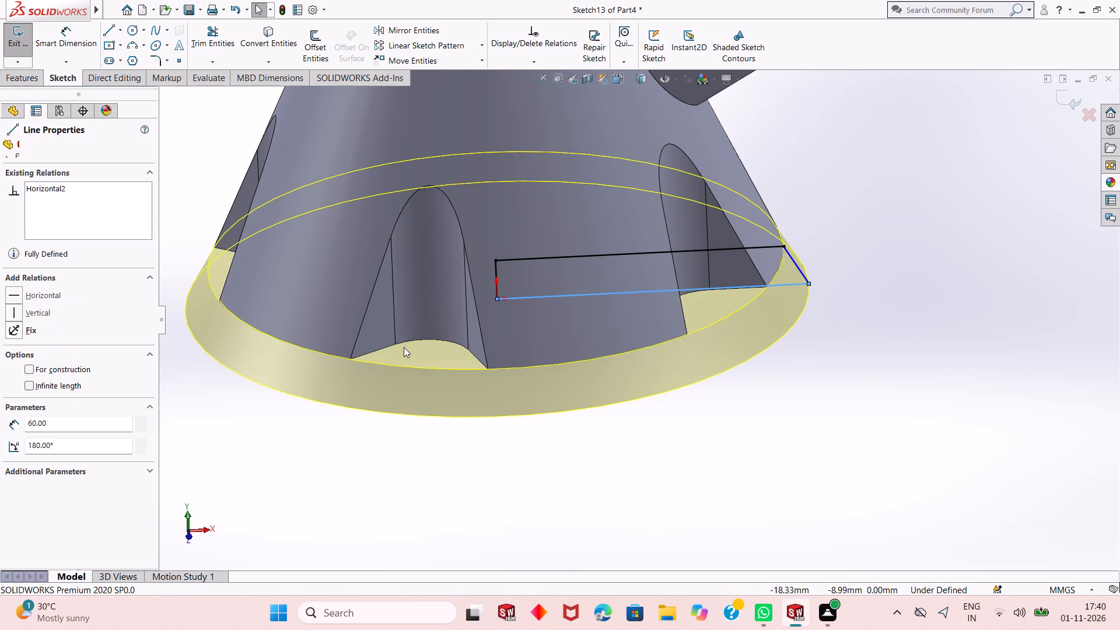
key("ctrl+z")
key("ctrl+z")
Roll the feature history forward past Boss-Extrude4 so that the feature is included in the model again.
scroll(415, 364, "up", 2)
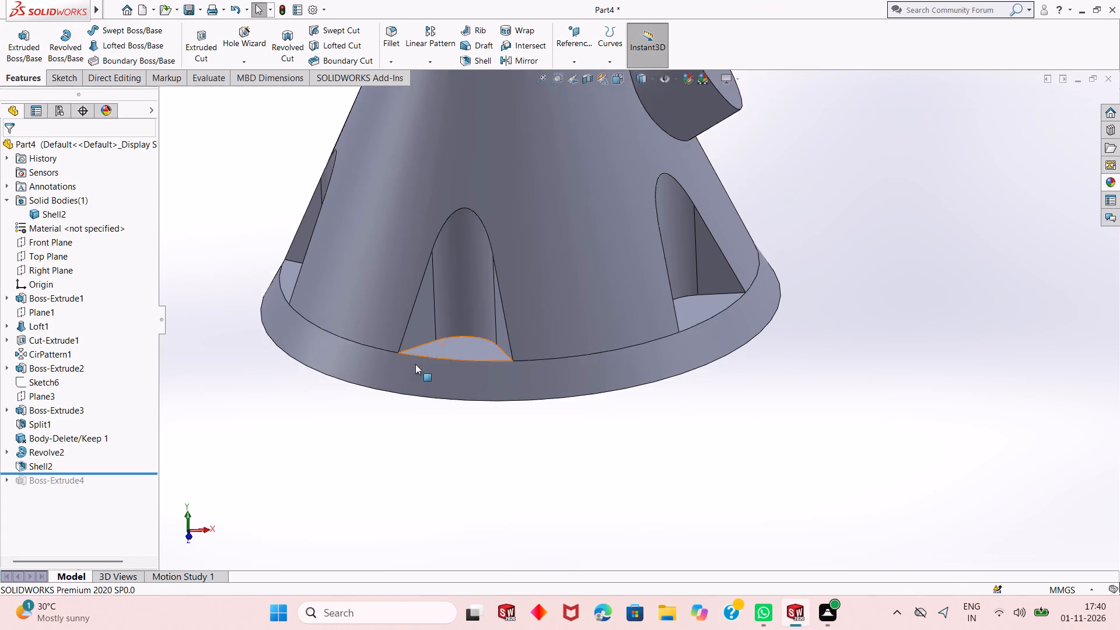
scroll(415, 364, "up", 2)
left_click_drag(123, 470, 122, 481)
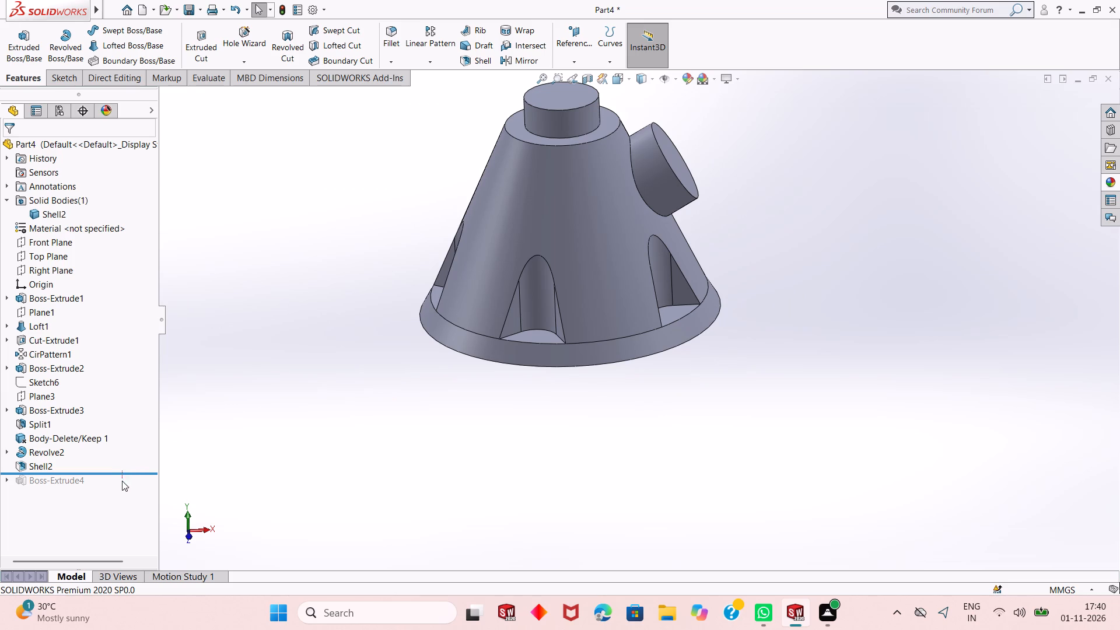
left_click_drag(122, 481, 120, 492)
key("Escape")
key("Escape")
left_click_drag(122, 475, 122, 489)
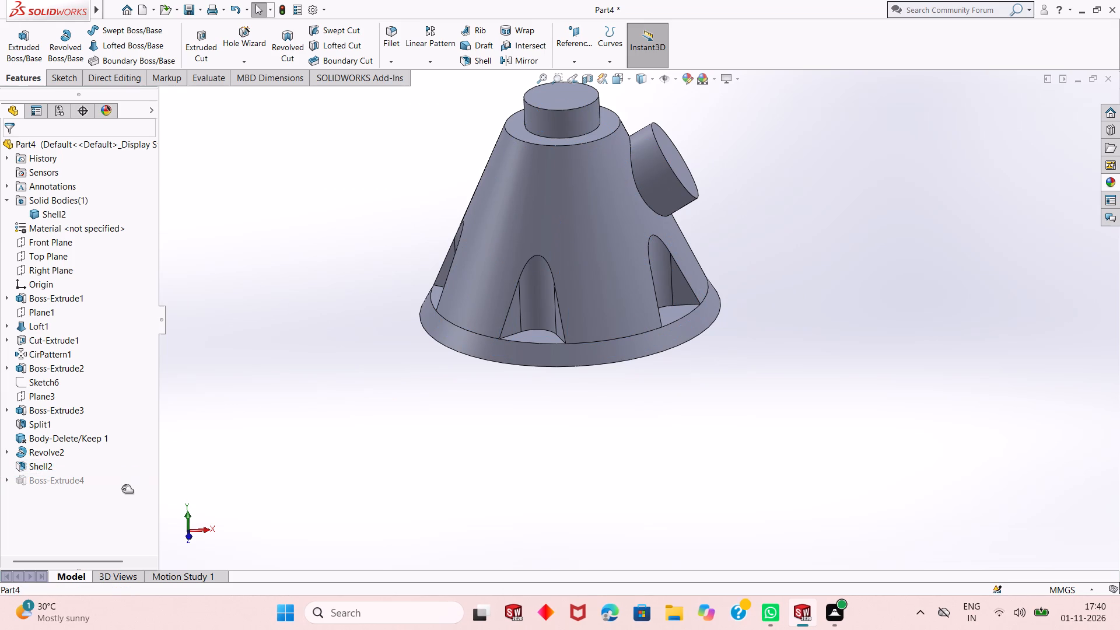
left_click_drag(122, 489, 122, 494)
key("Escape")
scroll(543, 293, "down", 2)
scroll(562, 377, "up", 3)
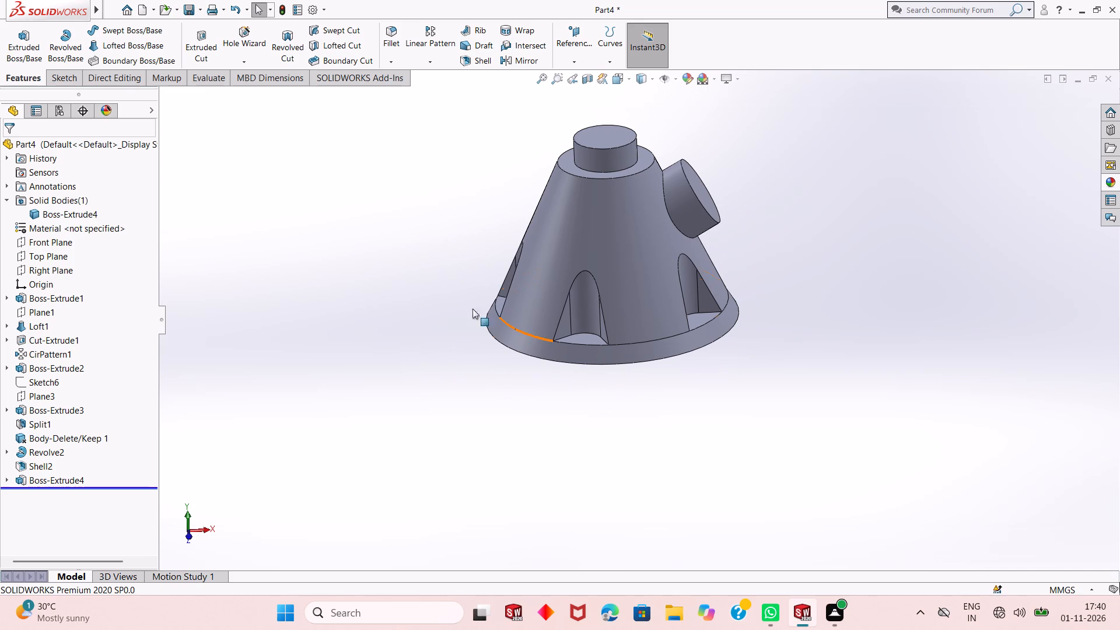
Sketch a closed rectangular profile on the Front Plane, about 68 mm wide and 8 mm high, with one lower corner at the origin.
left_click(58, 253)
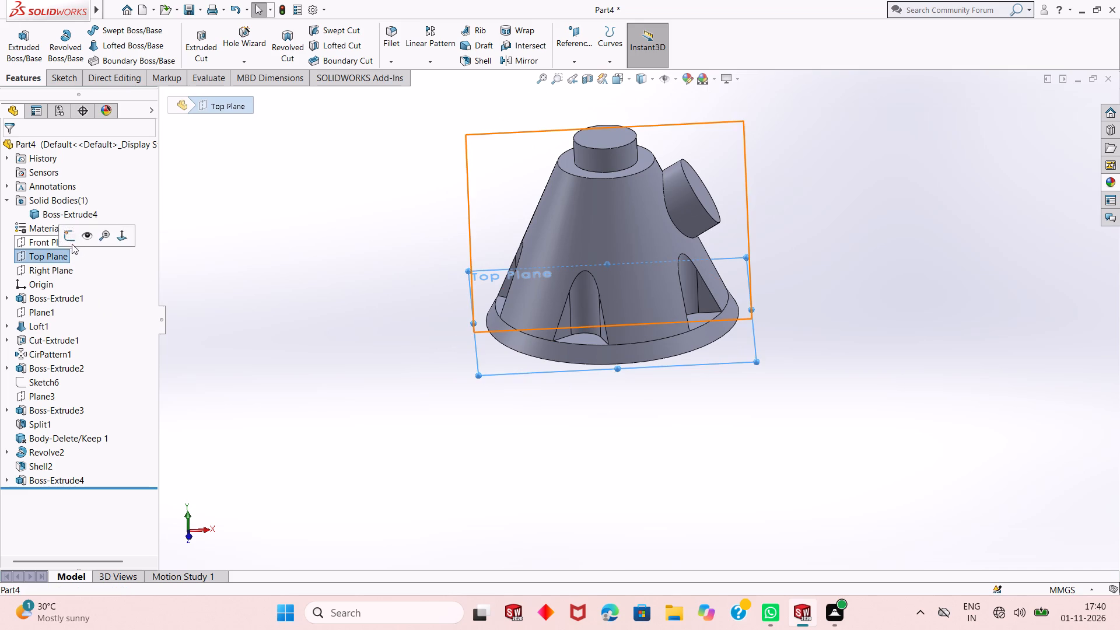
left_click(38, 242)
left_click(57, 232)
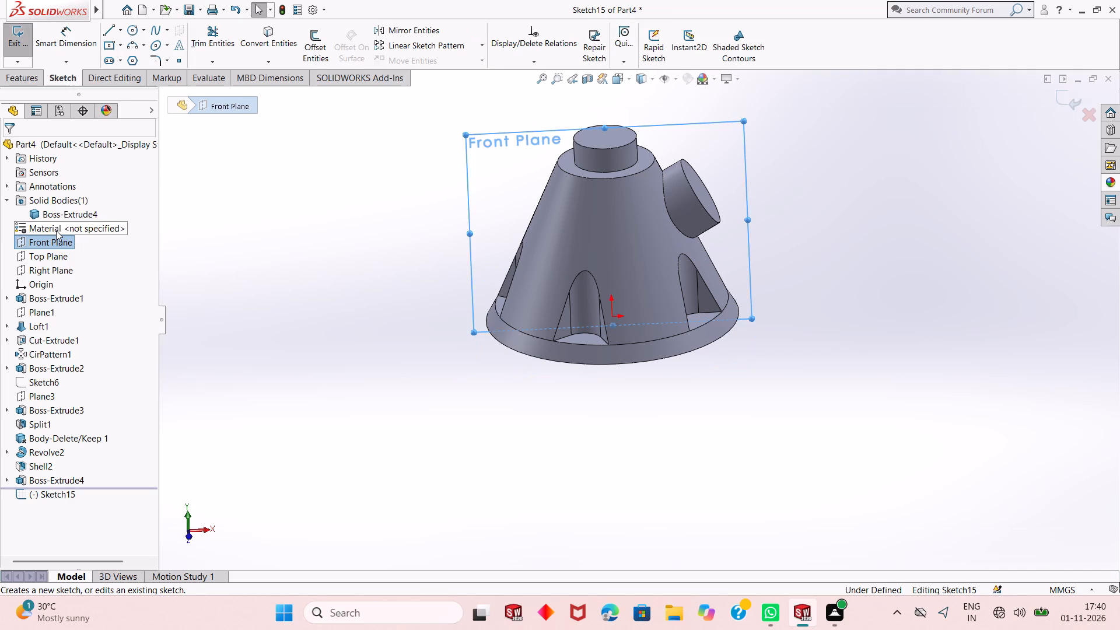
key("ctrl+8")
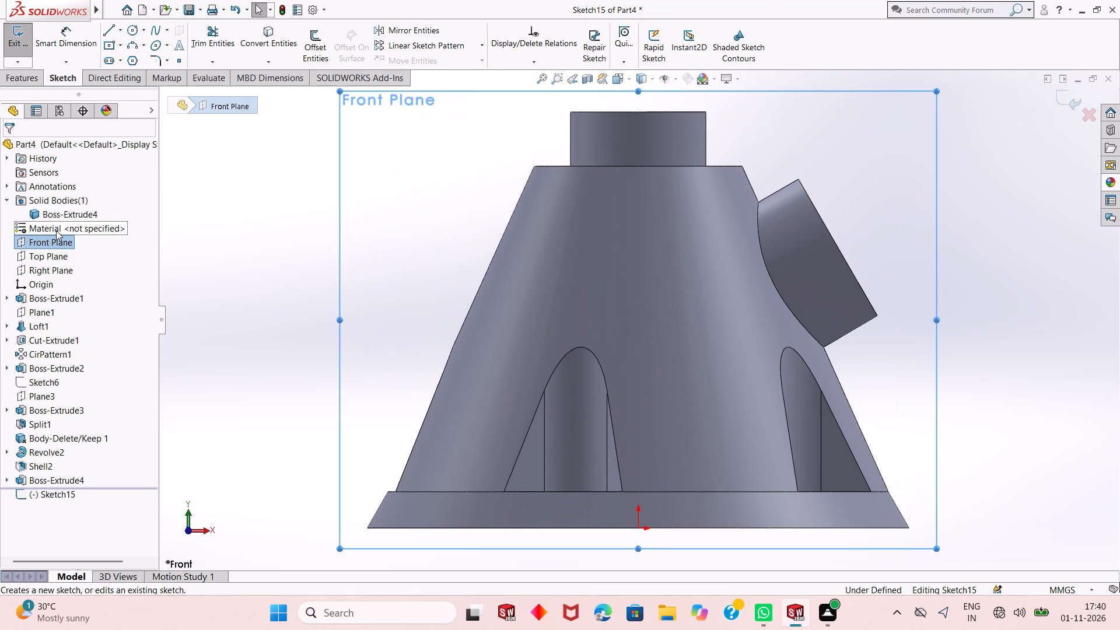
scroll(621, 509, "up", 2)
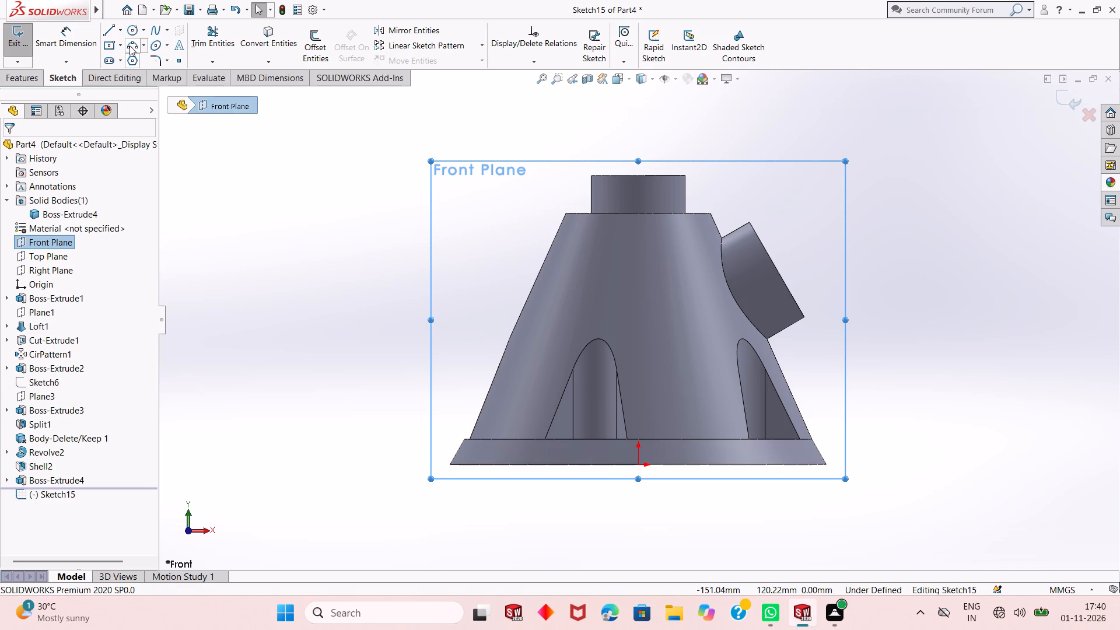
left_click(107, 29)
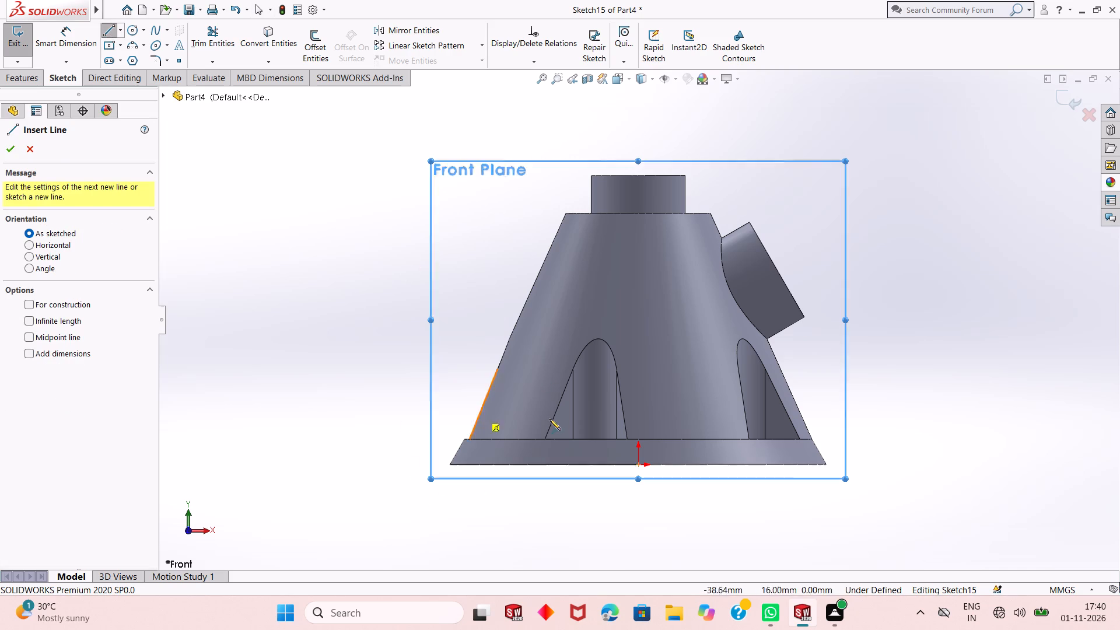
left_click(638, 466)
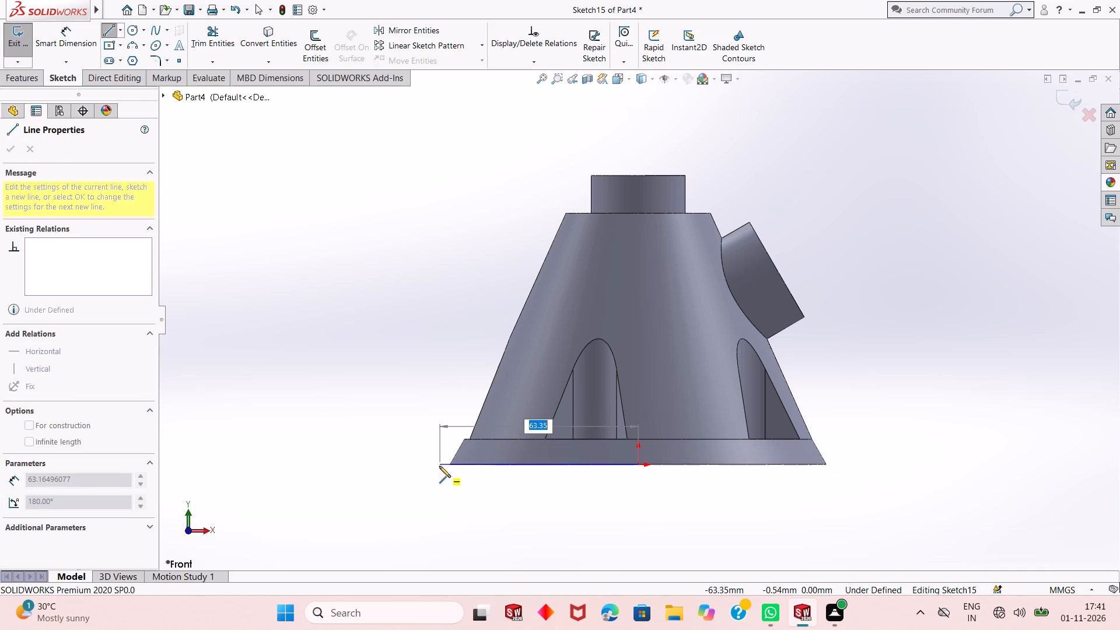
left_click(426, 465)
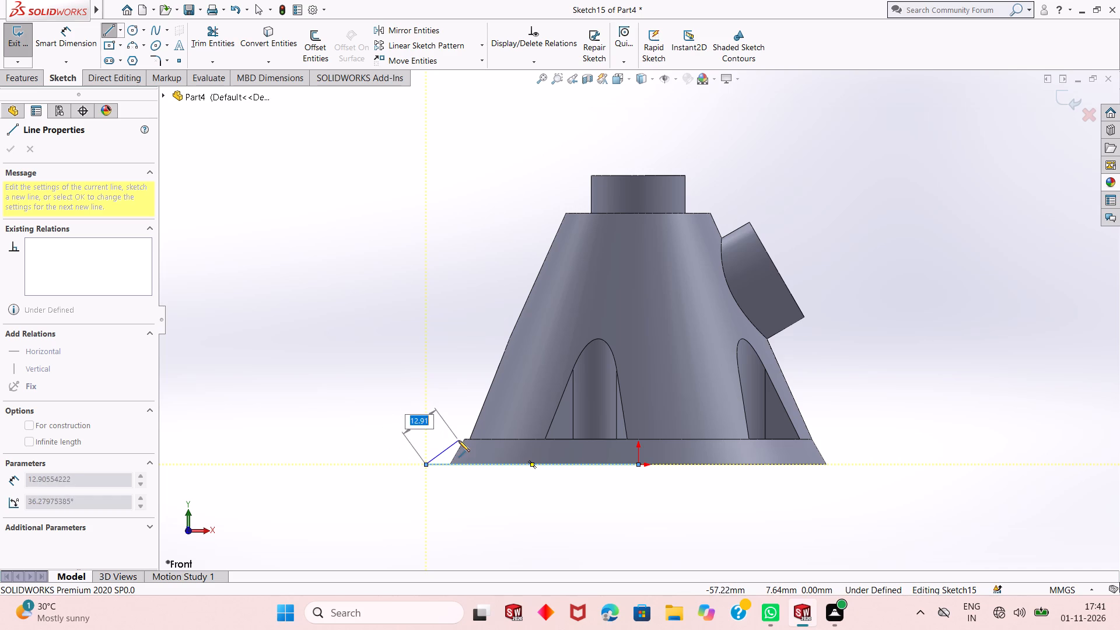
left_click(426, 441)
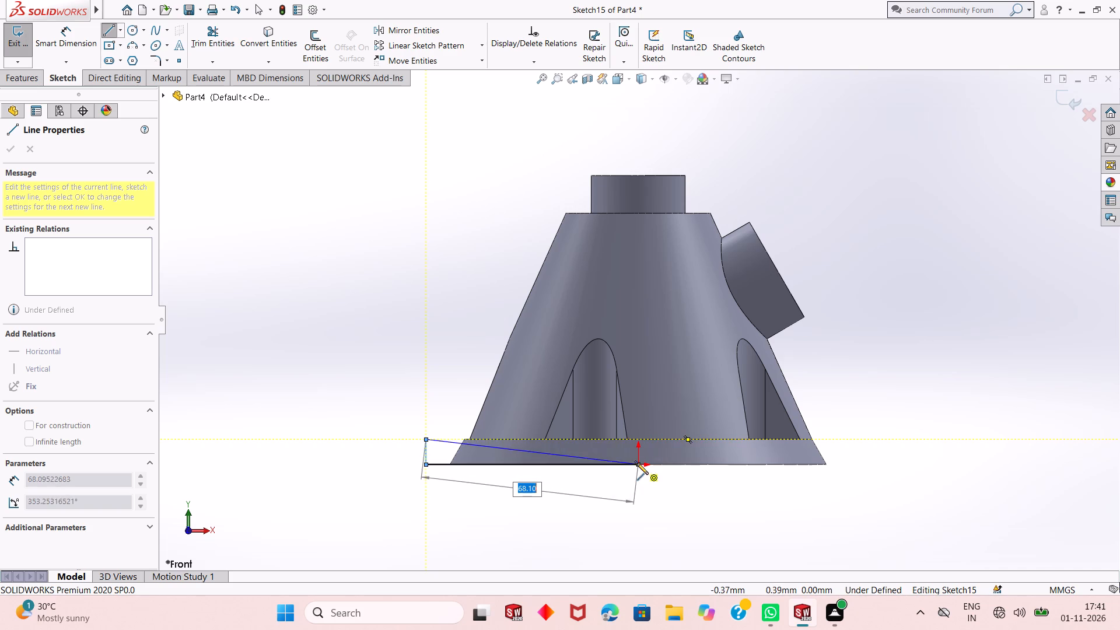
scroll(637, 437, "up", 4)
scroll(652, 358, "down", 3)
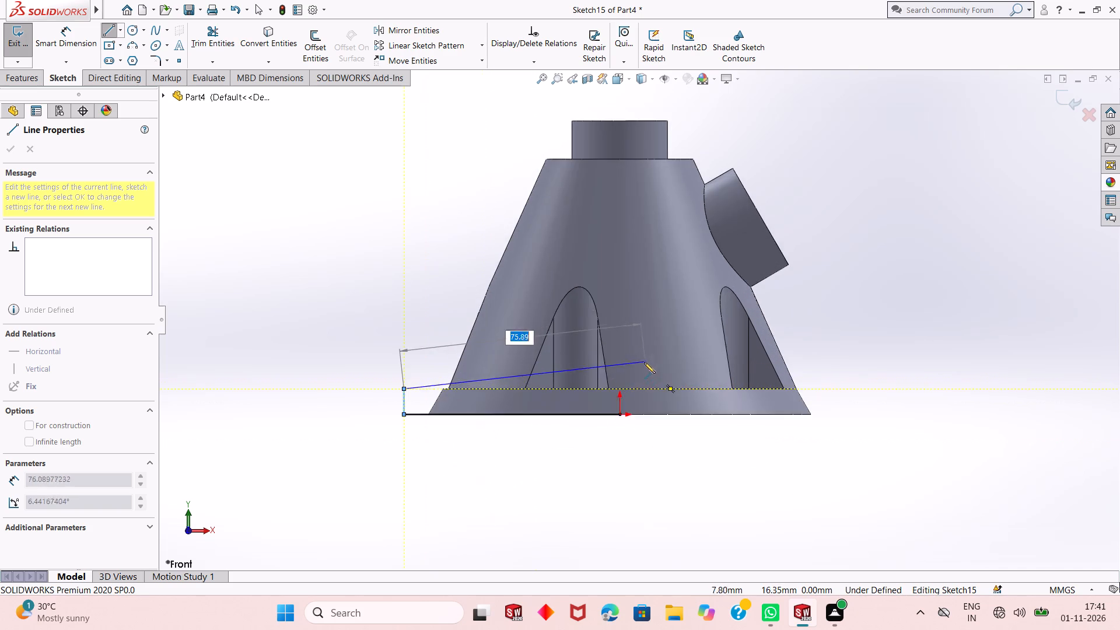
scroll(644, 362, "down", 9)
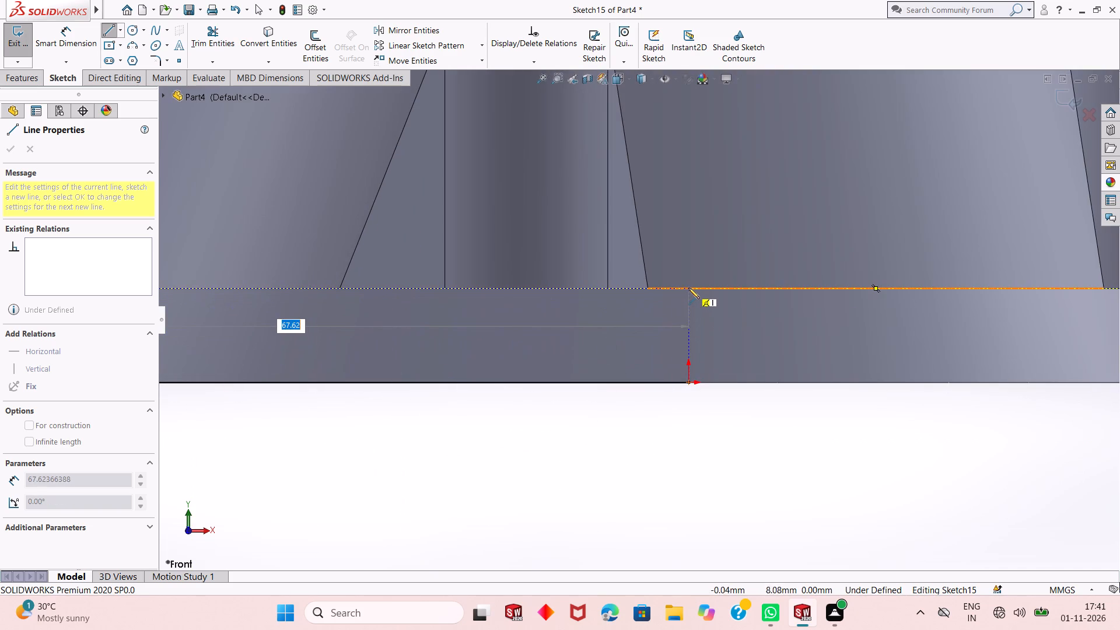
left_click(689, 287)
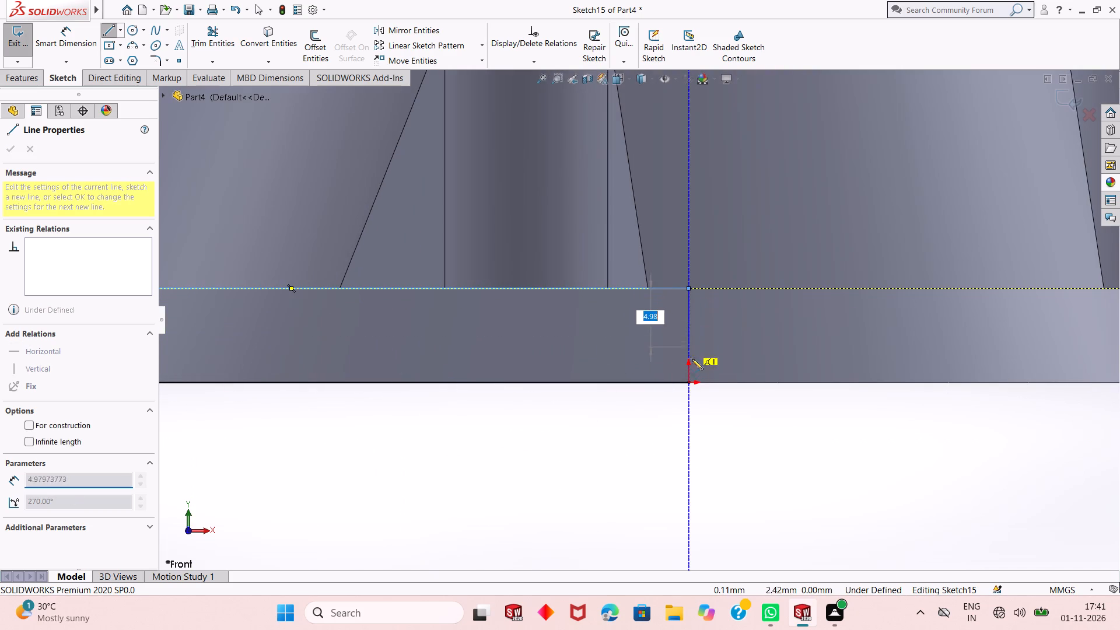
left_click(687, 384)
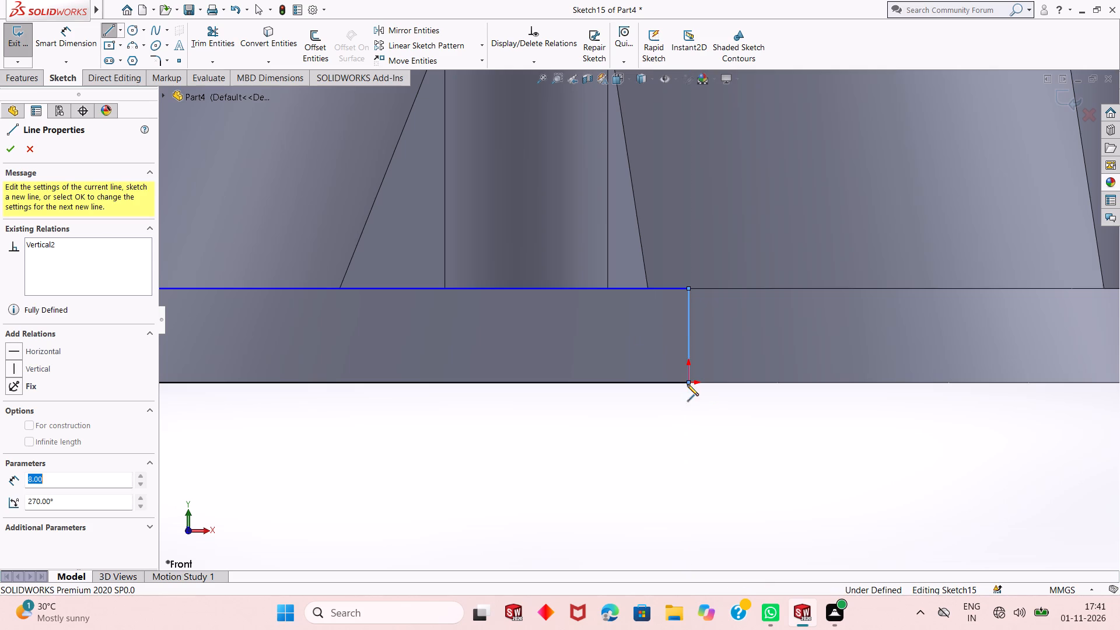
right_click(660, 415)
left_click(679, 420)
Dimension the profile's bottom line at 63 mm and change that dimension to 62 mm.
scroll(679, 426, "up", 3)
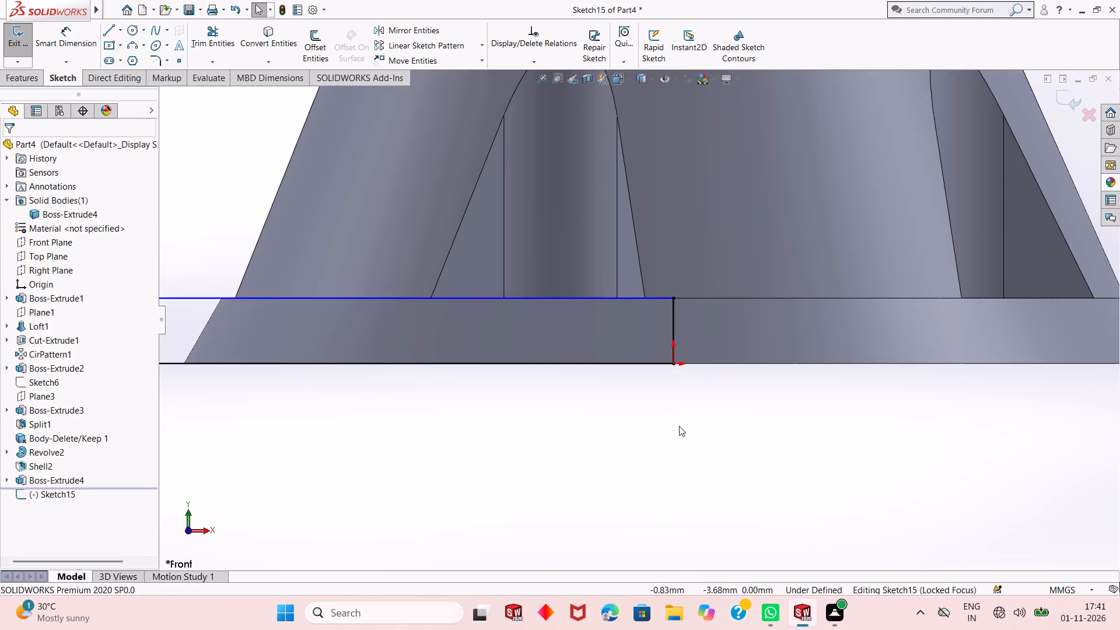
scroll(679, 426, "up", 2)
scroll(267, 311, "down", 2)
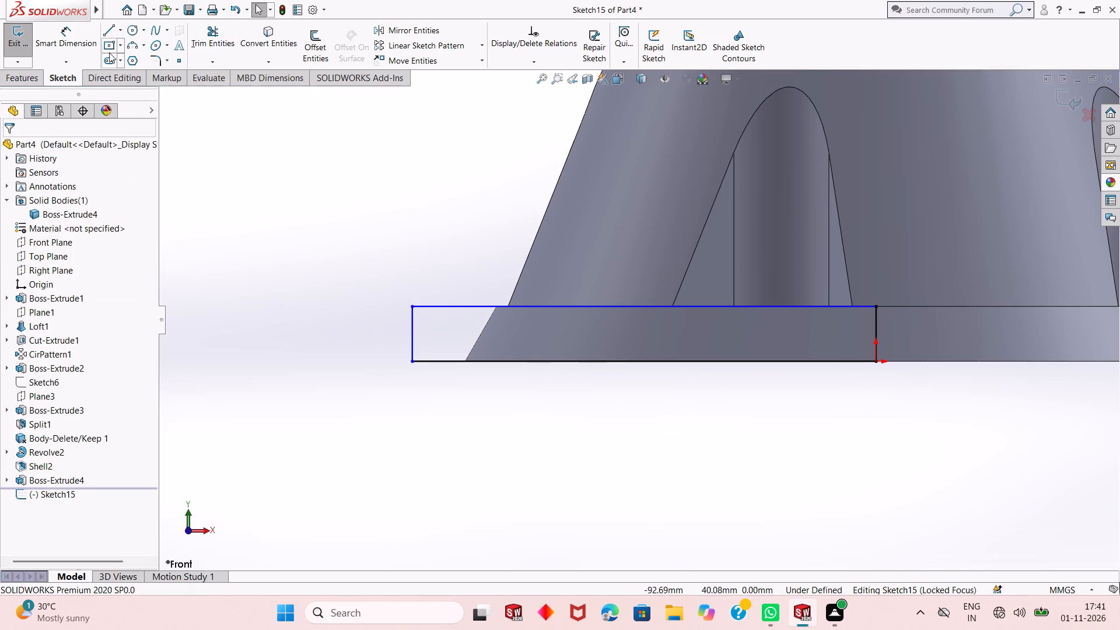
left_click(58, 41)
left_click(723, 365)
left_click(726, 383)
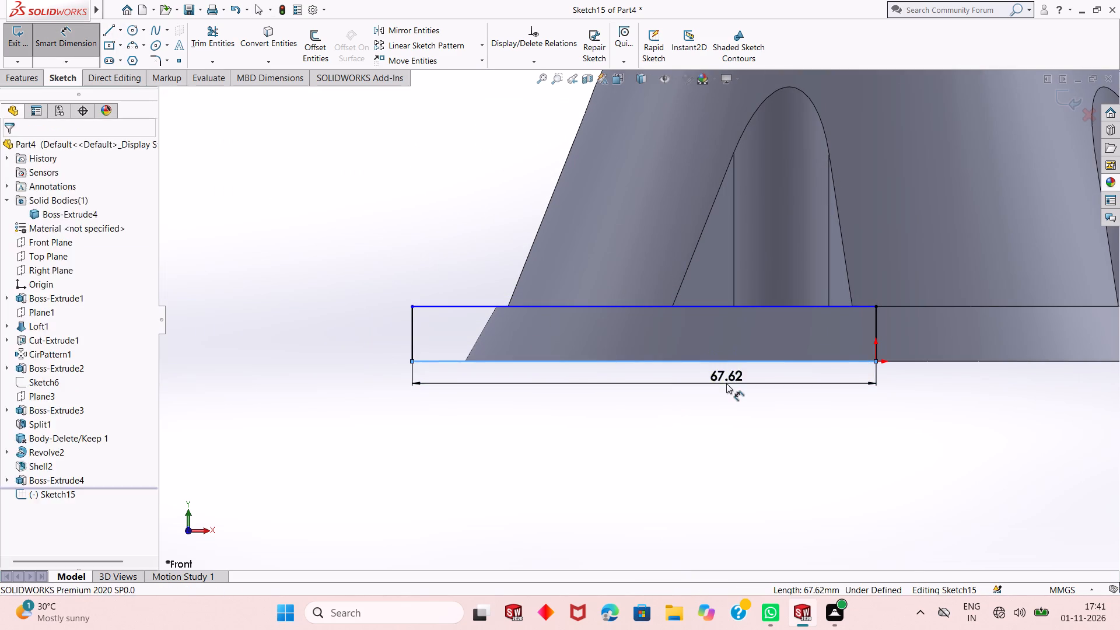
type("63")
key("Return")
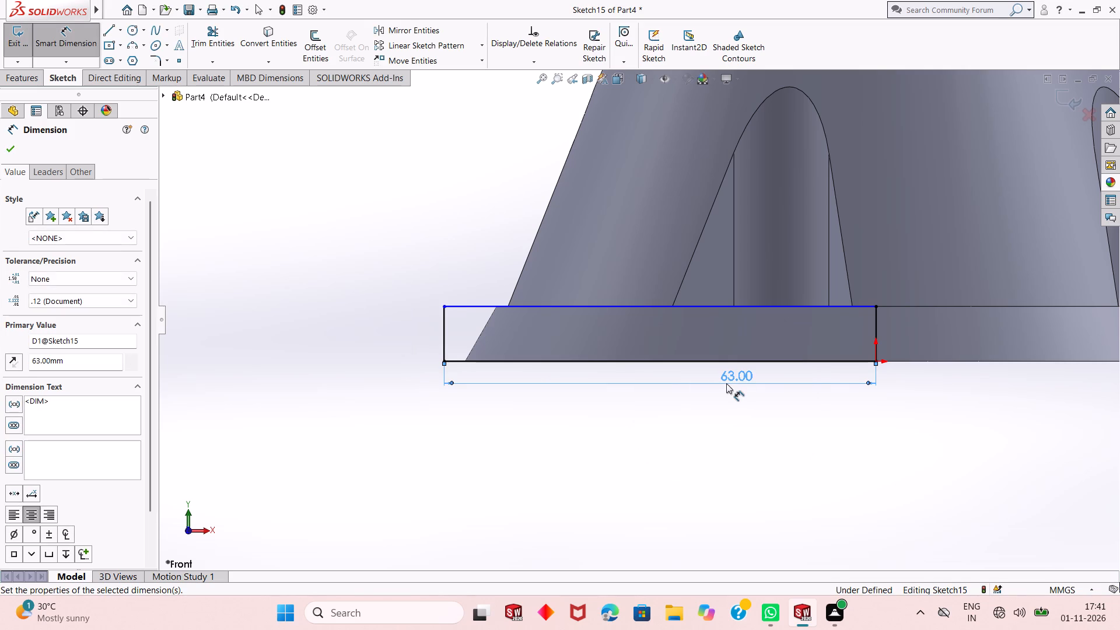
double_click(726, 383)
type("62")
key("Return")
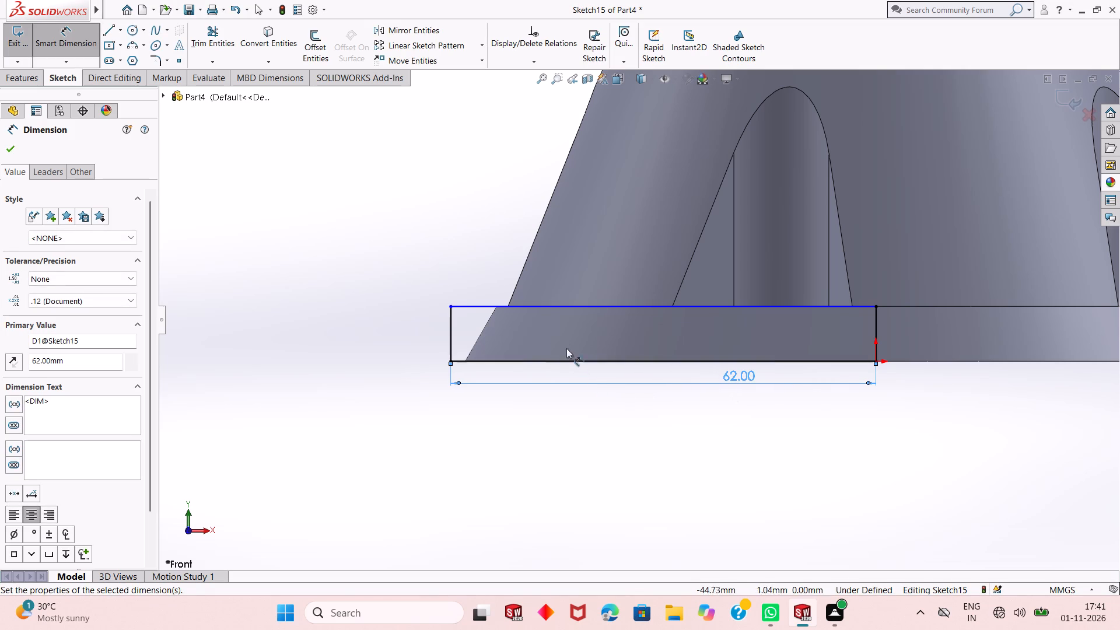
Dimension the profile's outer vertical line at 8 mm and finish dimensioning.
left_click(449, 322)
left_click(422, 334)
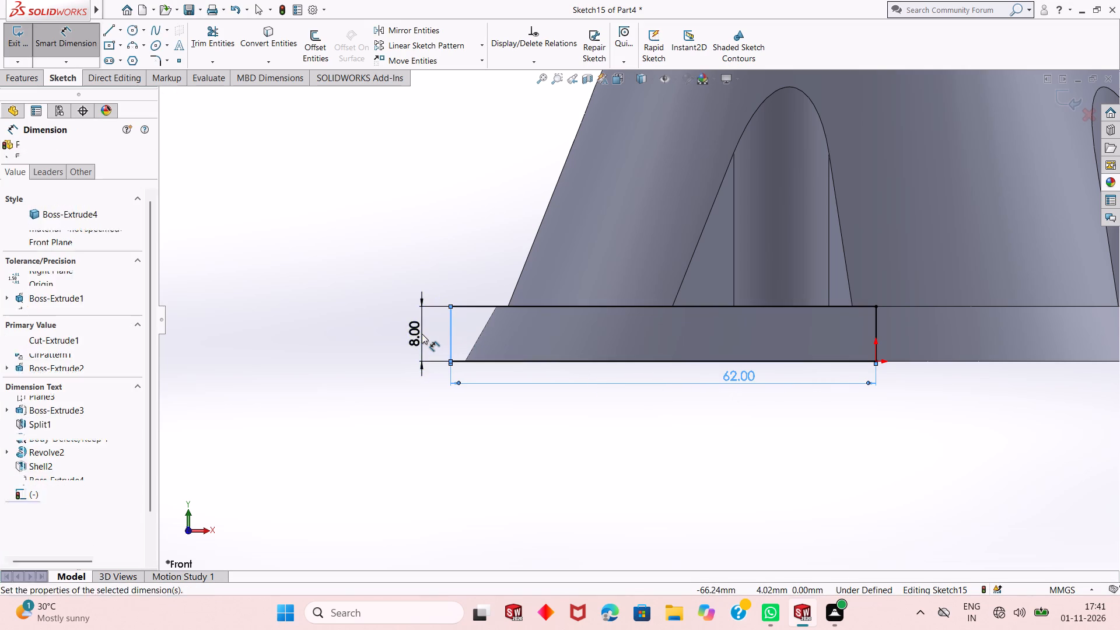
key("Return")
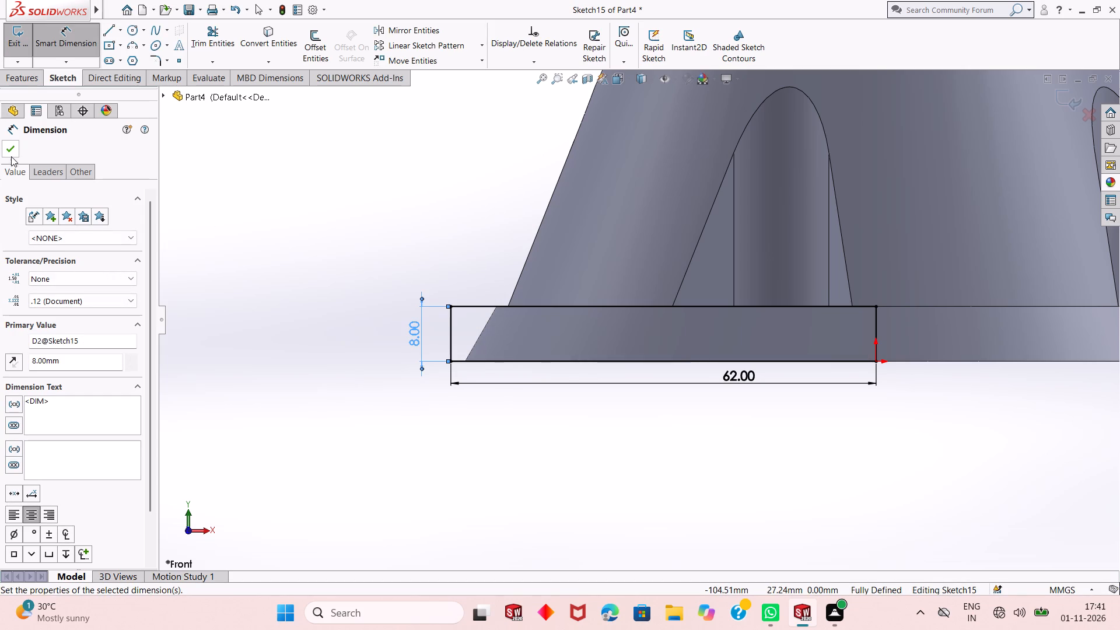
left_click(11, 157)
left_click(0, 152)
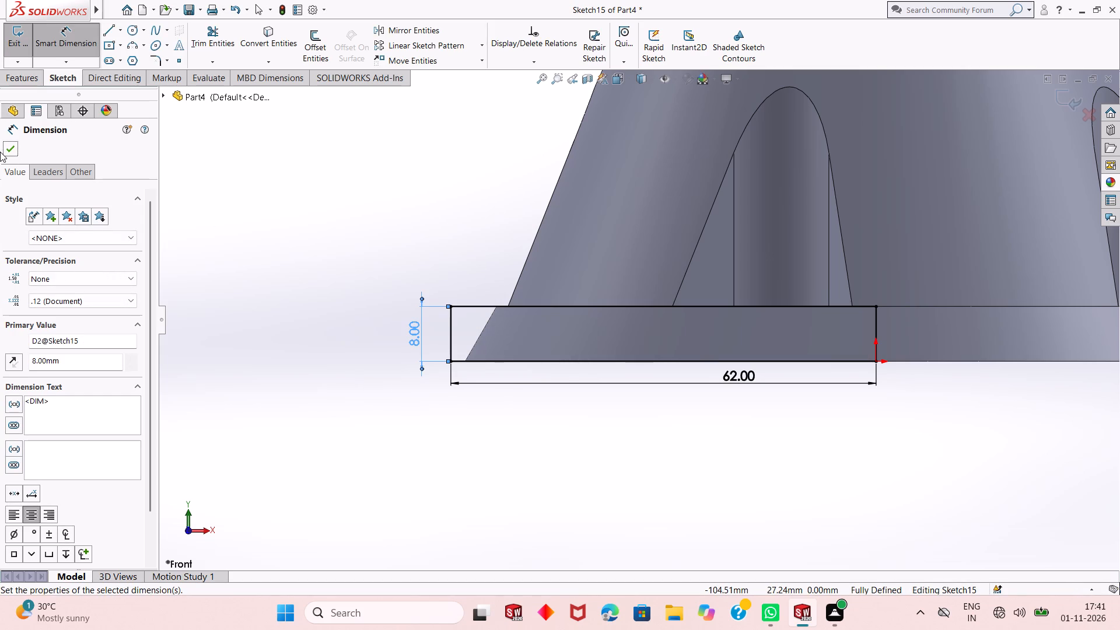
left_click(10, 150)
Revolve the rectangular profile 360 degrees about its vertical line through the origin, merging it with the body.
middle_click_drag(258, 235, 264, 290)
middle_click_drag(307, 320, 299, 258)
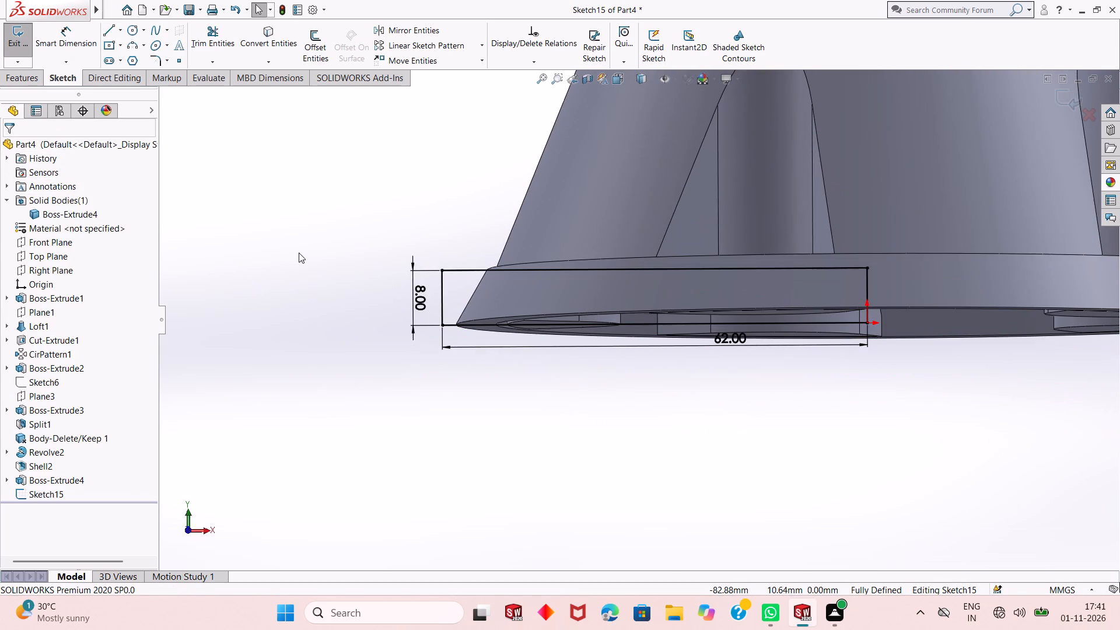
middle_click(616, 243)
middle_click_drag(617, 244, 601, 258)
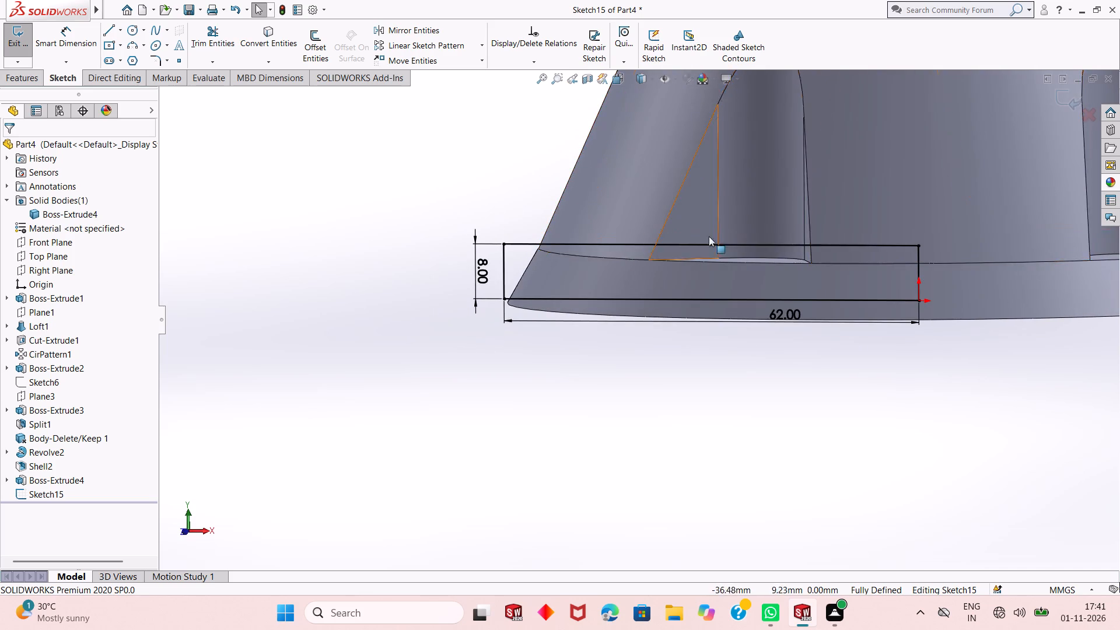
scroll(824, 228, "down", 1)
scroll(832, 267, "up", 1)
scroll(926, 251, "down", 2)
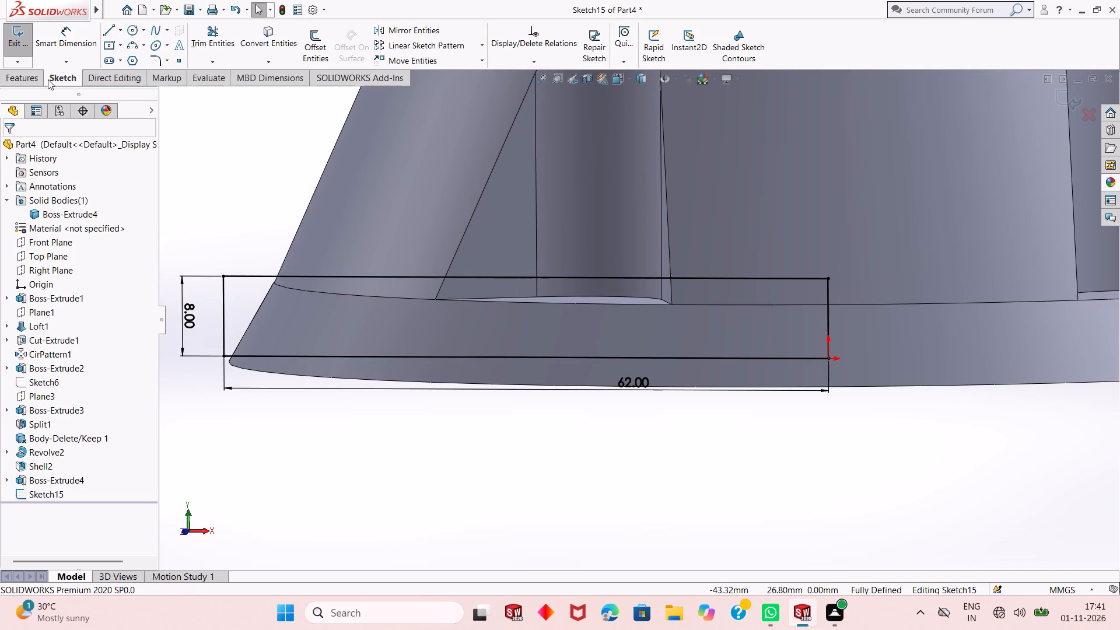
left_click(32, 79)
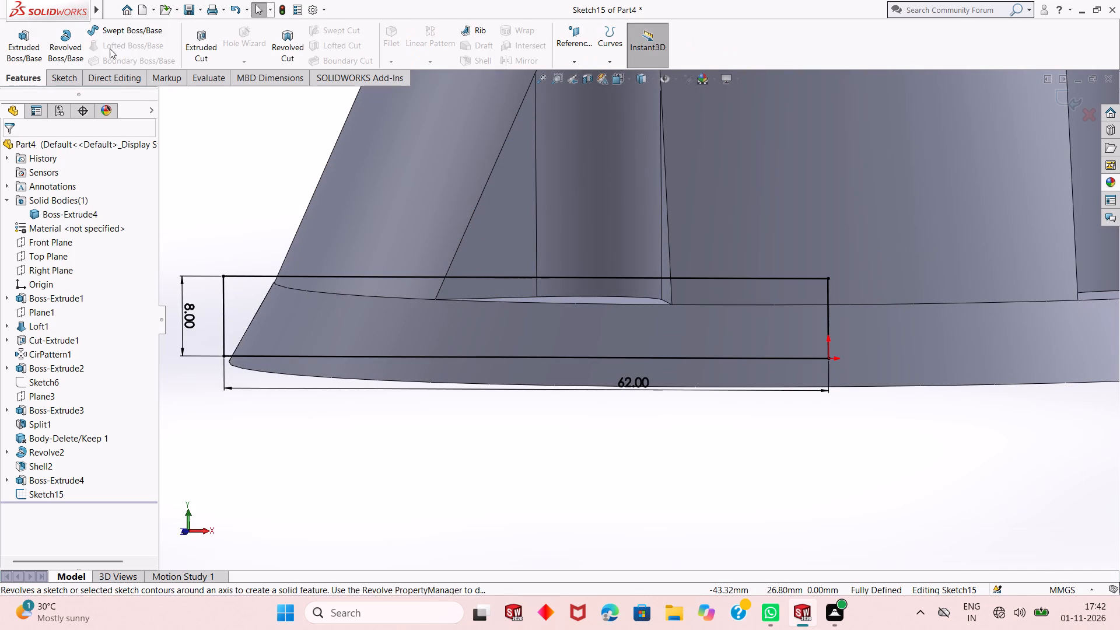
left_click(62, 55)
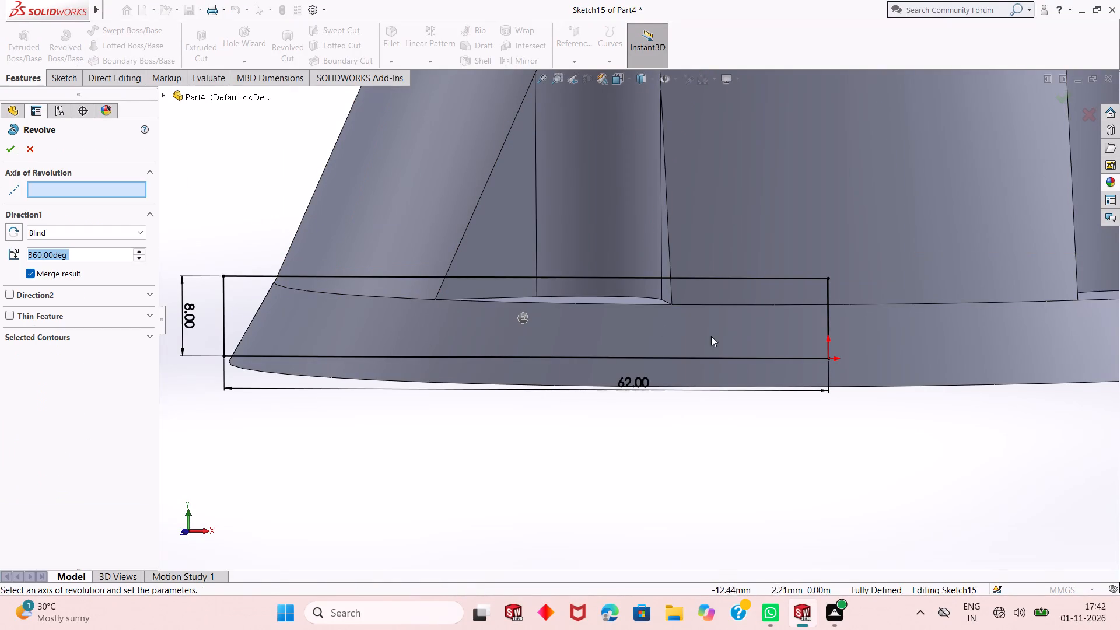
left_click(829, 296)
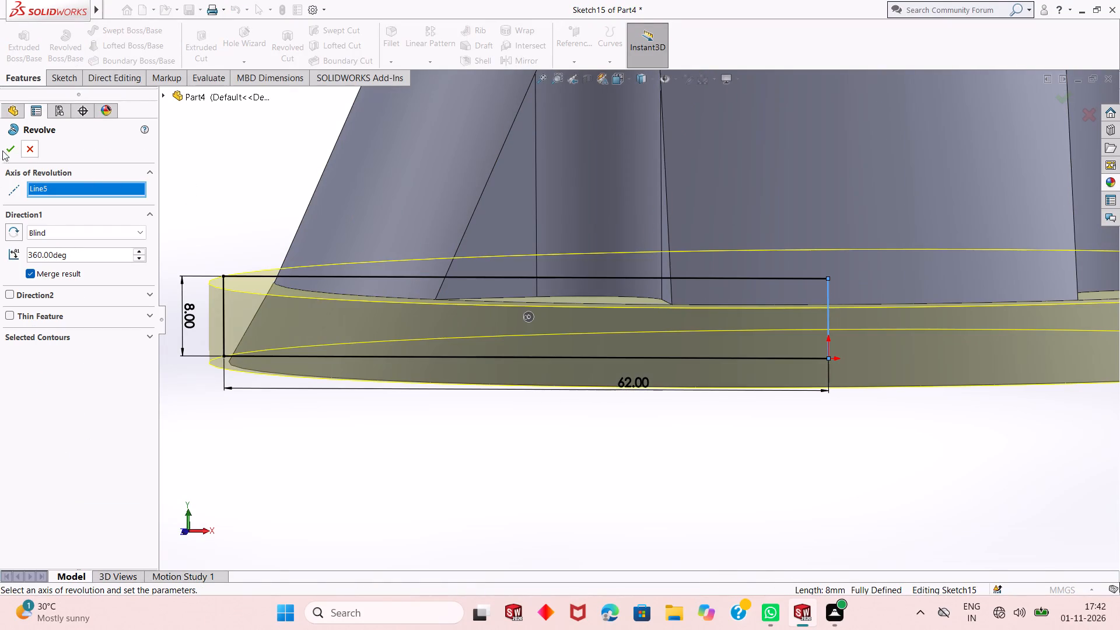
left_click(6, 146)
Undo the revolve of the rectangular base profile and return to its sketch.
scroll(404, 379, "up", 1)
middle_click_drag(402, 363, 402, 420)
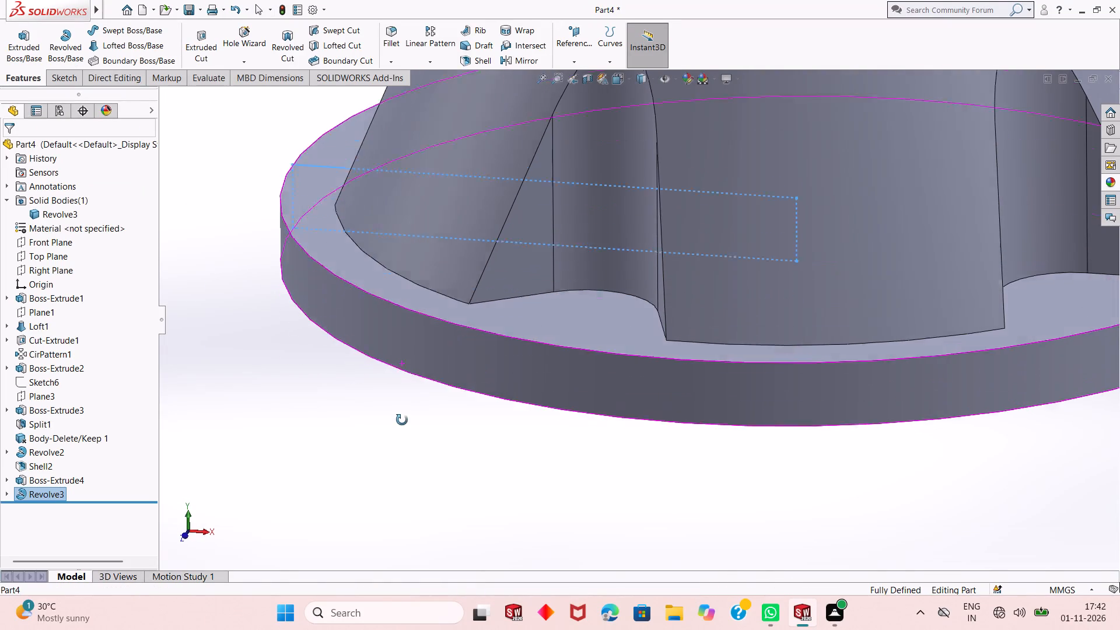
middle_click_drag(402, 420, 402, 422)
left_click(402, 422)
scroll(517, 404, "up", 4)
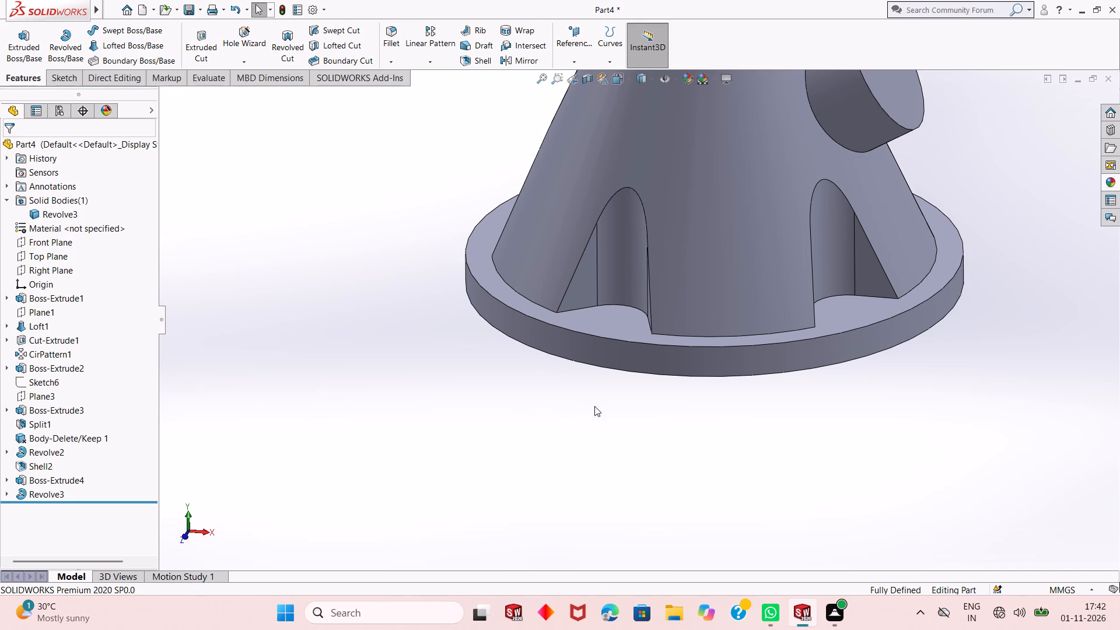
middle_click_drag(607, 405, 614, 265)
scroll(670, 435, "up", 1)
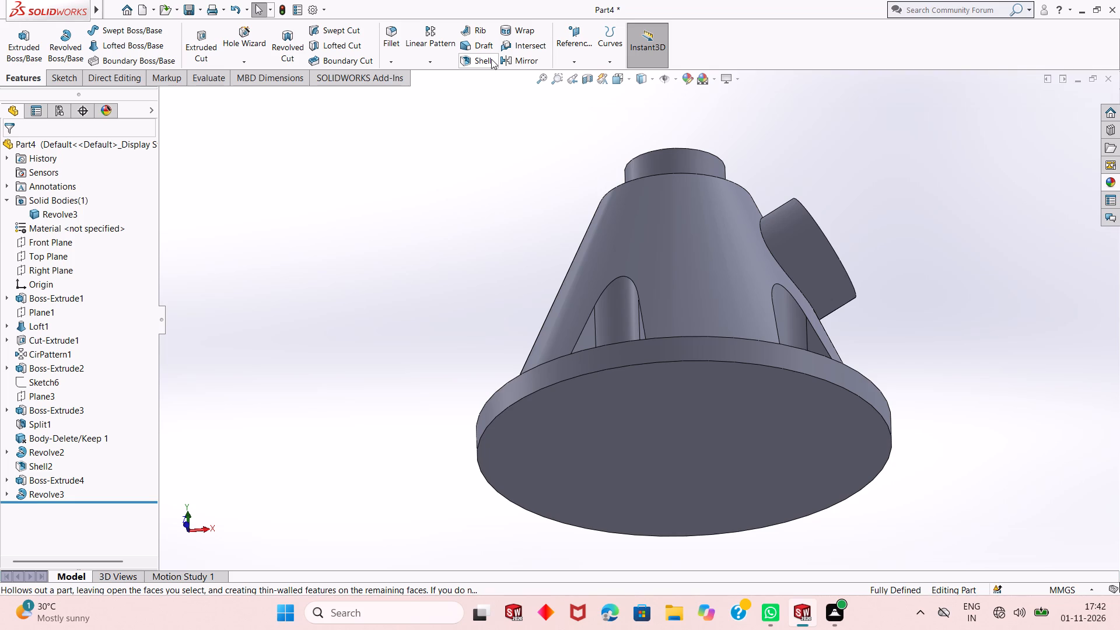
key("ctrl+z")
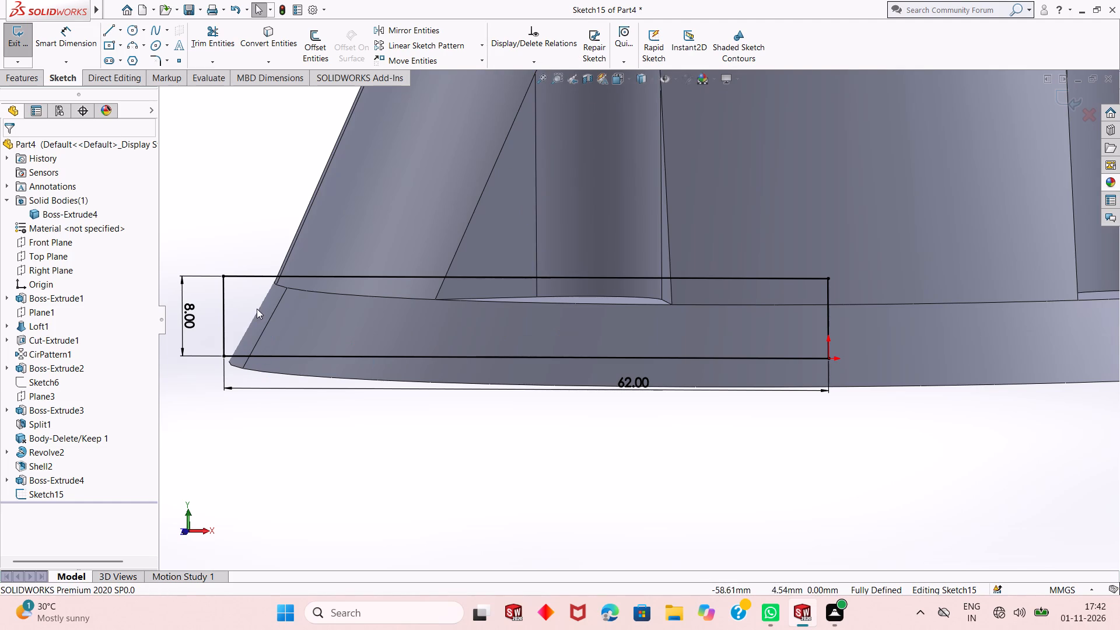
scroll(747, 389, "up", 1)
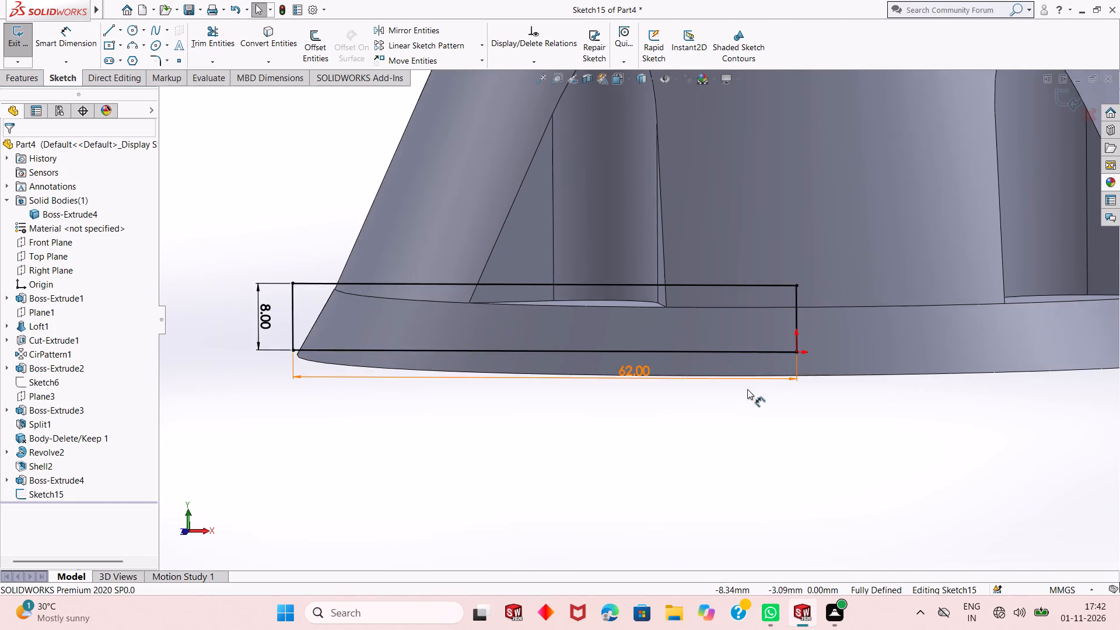
Undo the rectangular base profile's dimensions and lines until the sketch is empty.
scroll(747, 389, "up", 1)
scroll(688, 342, "down", 1)
scroll(688, 342, "up", 1)
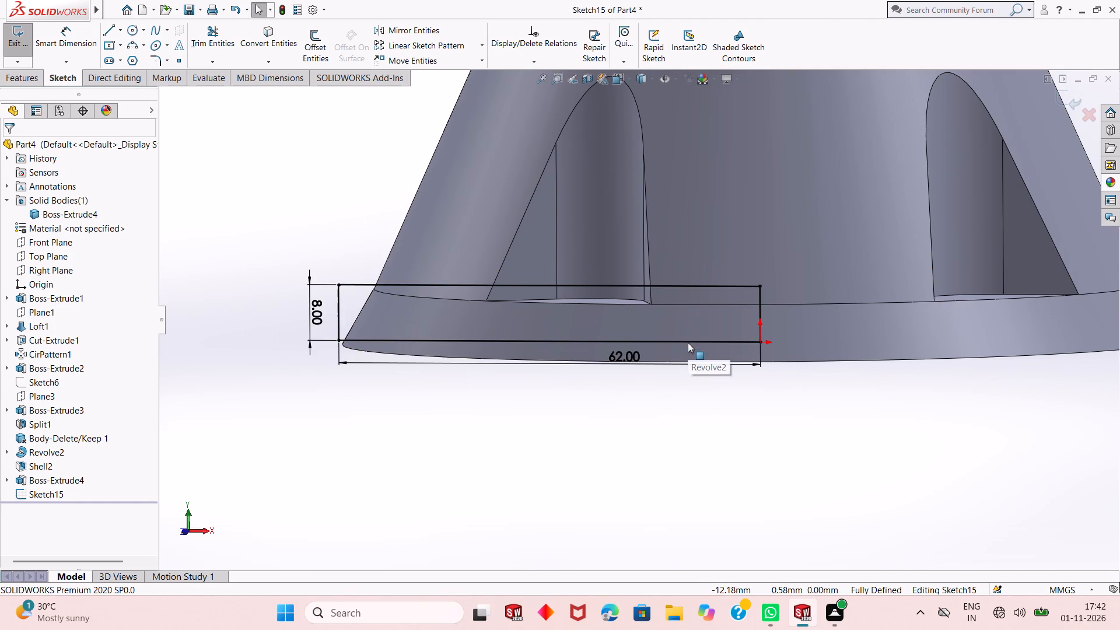
scroll(688, 345, "up", 1)
key("Escape")
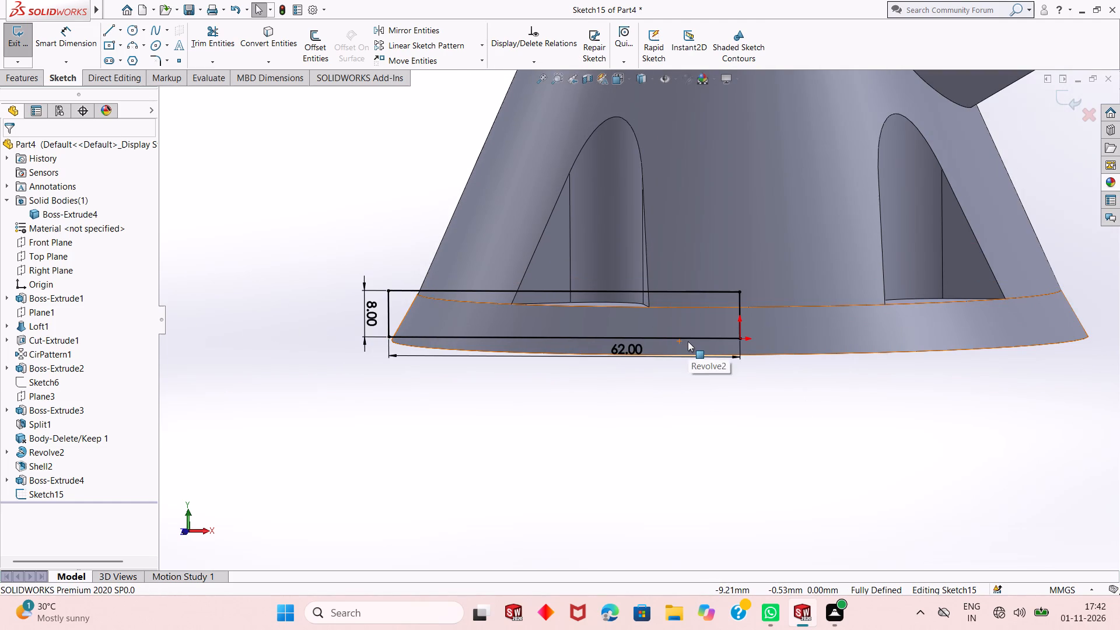
key("ctrl+z")
key("ctrl+z")
key("ctrl+z")
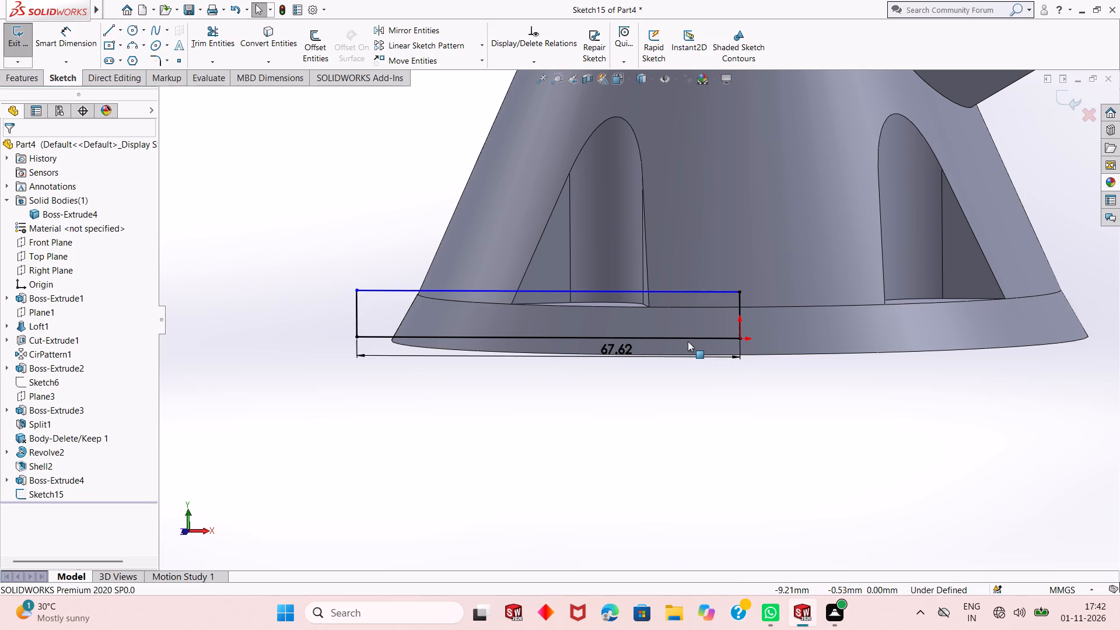
key("ctrl+z")
key("ctrl+z")
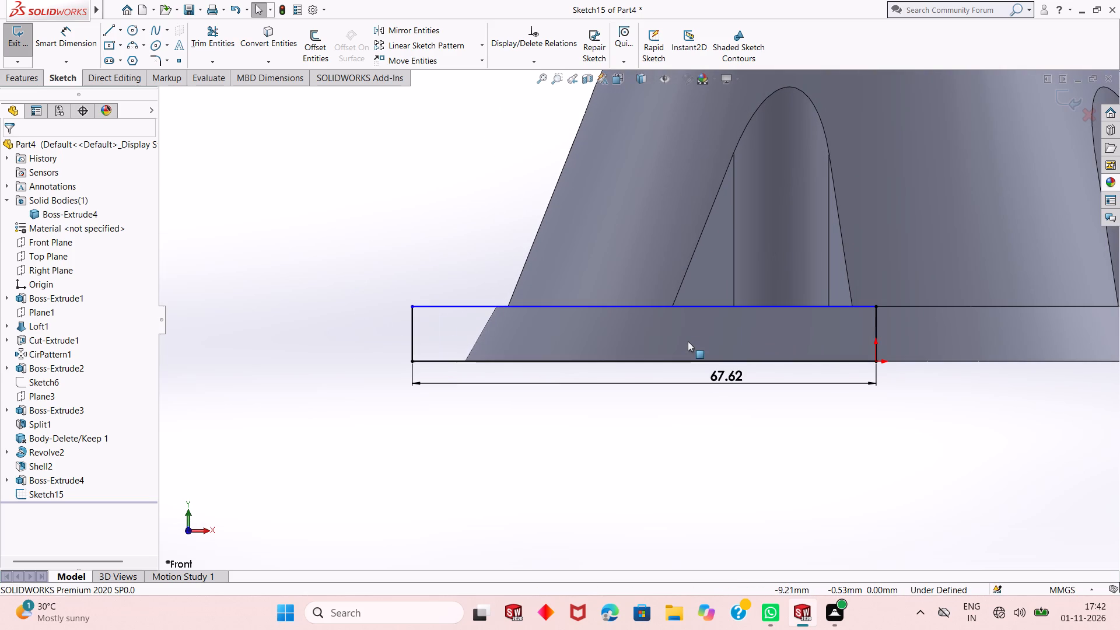
key("ctrl+z")
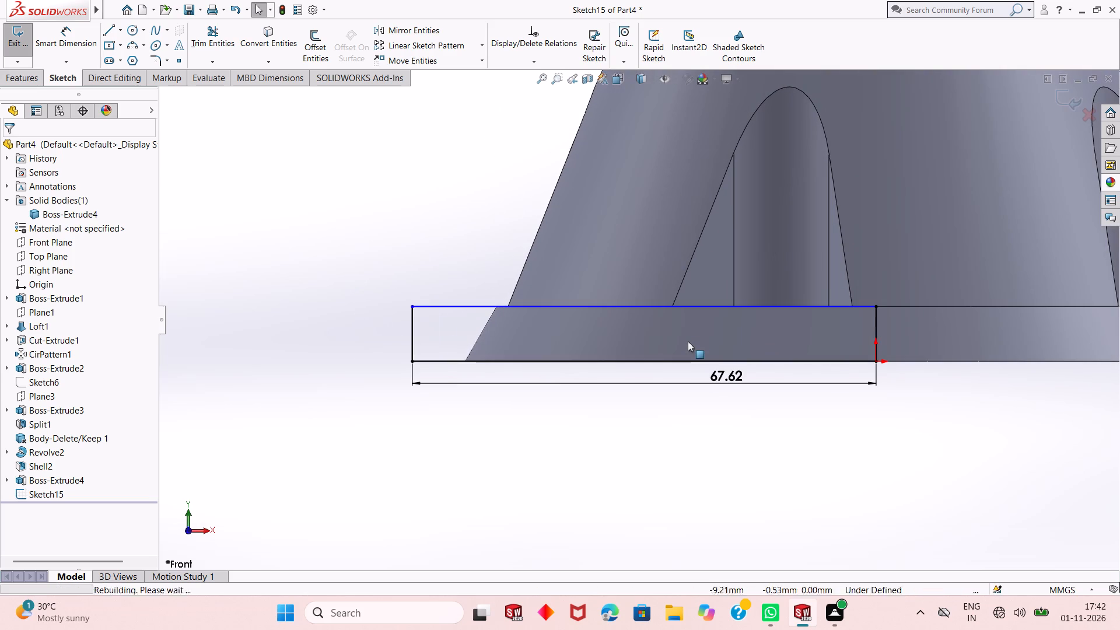
key("ctrl+z")
key("ctrl+z")
key("ctrl+z")
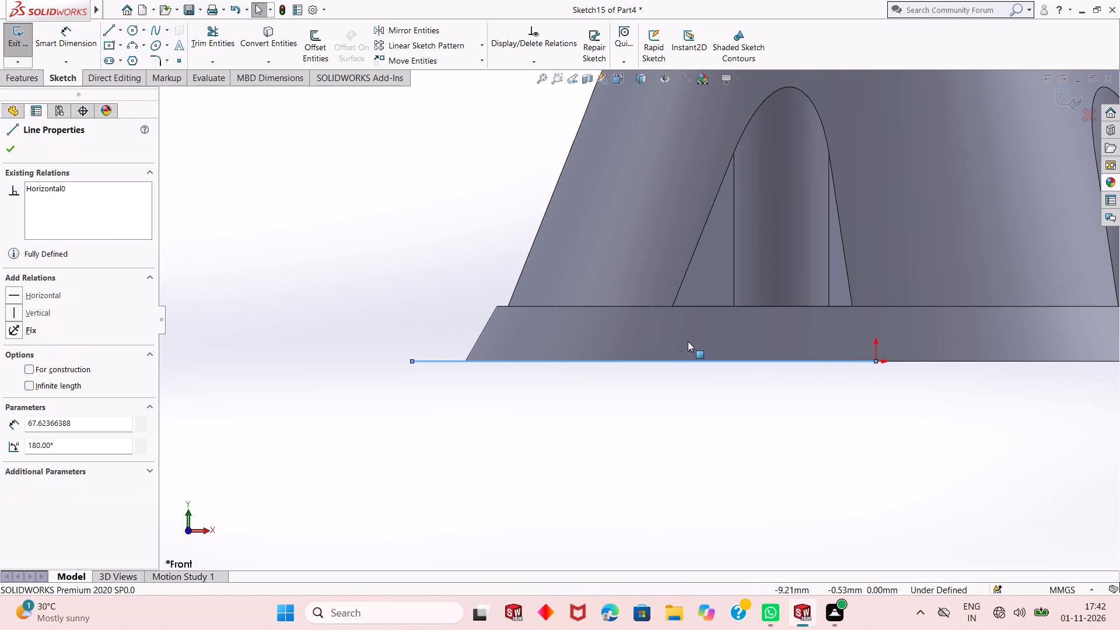
key("ctrl+z")
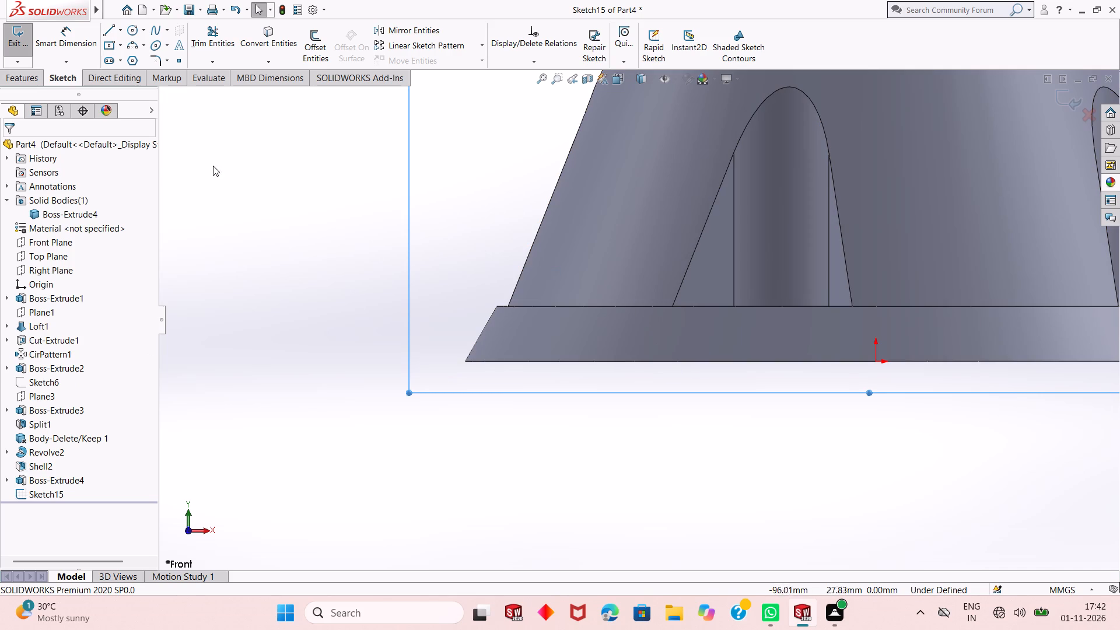
Sketch a closed rectangle from the cone's lower outer corner across the sloped rim, about 10.4 mm wide and 8 mm tall.
left_click(116, 27)
left_click(508, 306)
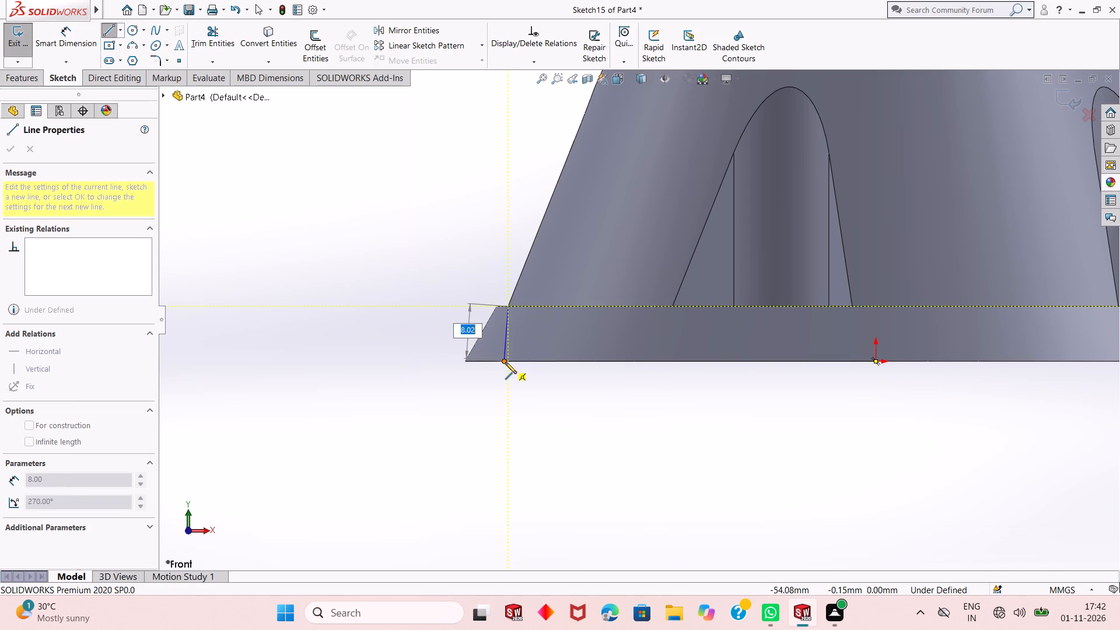
left_click(509, 360)
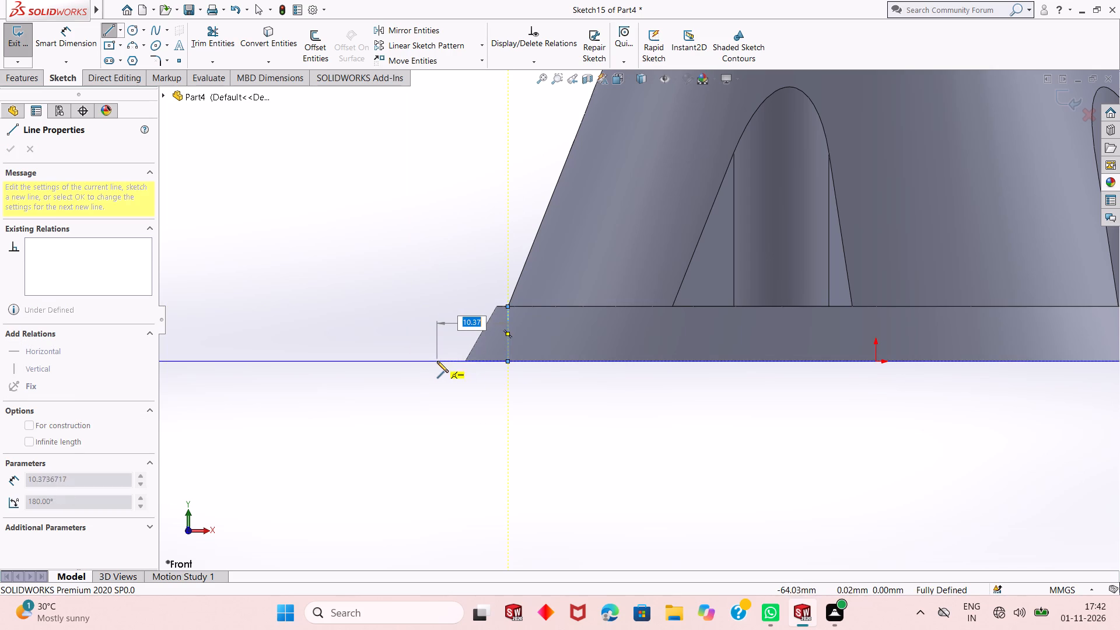
left_click(437, 361)
left_click(440, 305)
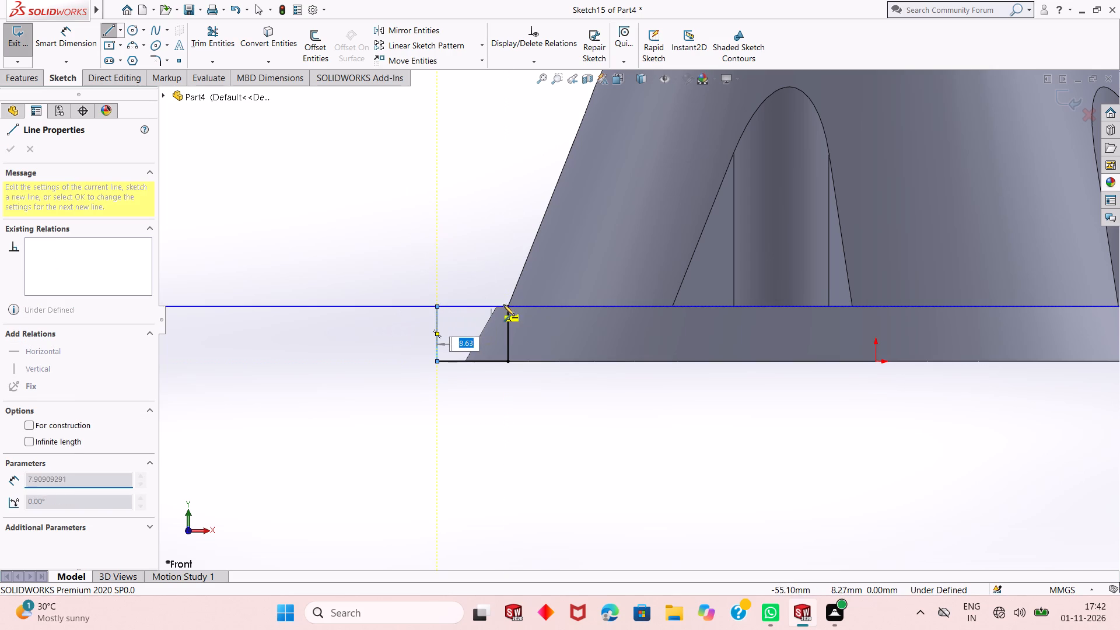
left_click(508, 307)
right_click(470, 265)
left_click(482, 278)
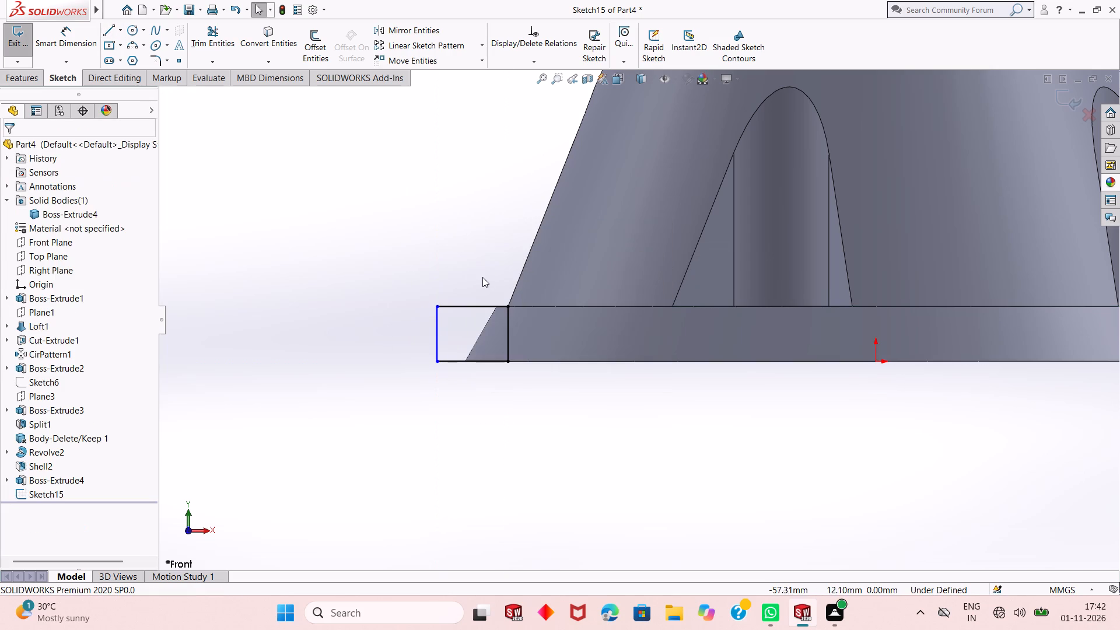
Dimension the small rectangle's bottom line at 10 mm and finish dimensioning.
left_click(62, 50)
left_click(442, 358)
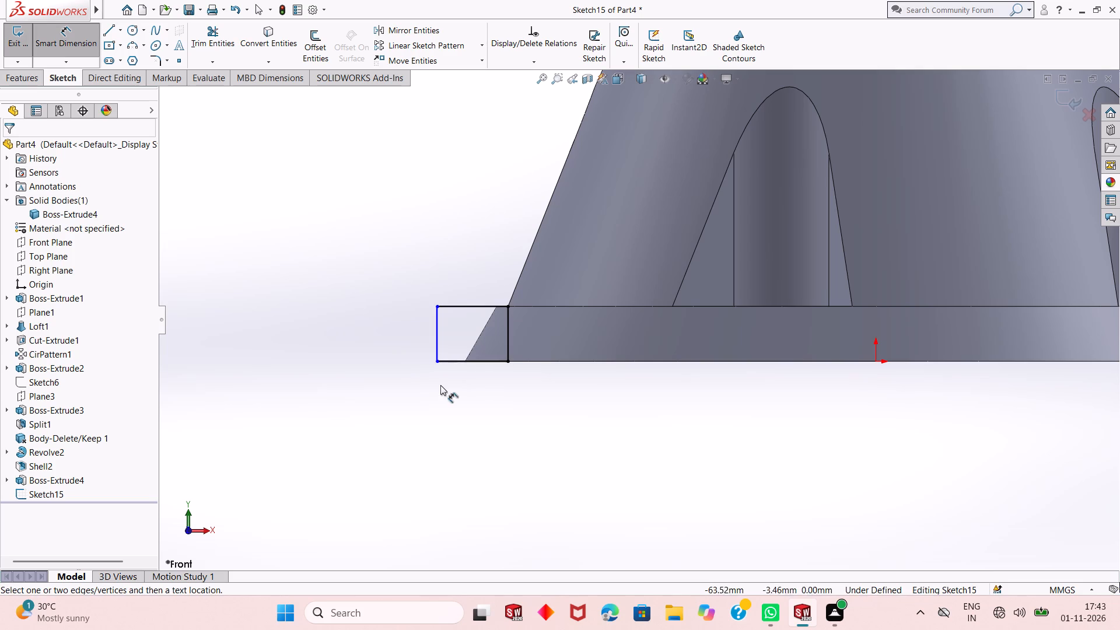
left_click(457, 362)
left_click(464, 398)
type("10.")
key("Return")
right_click(341, 255)
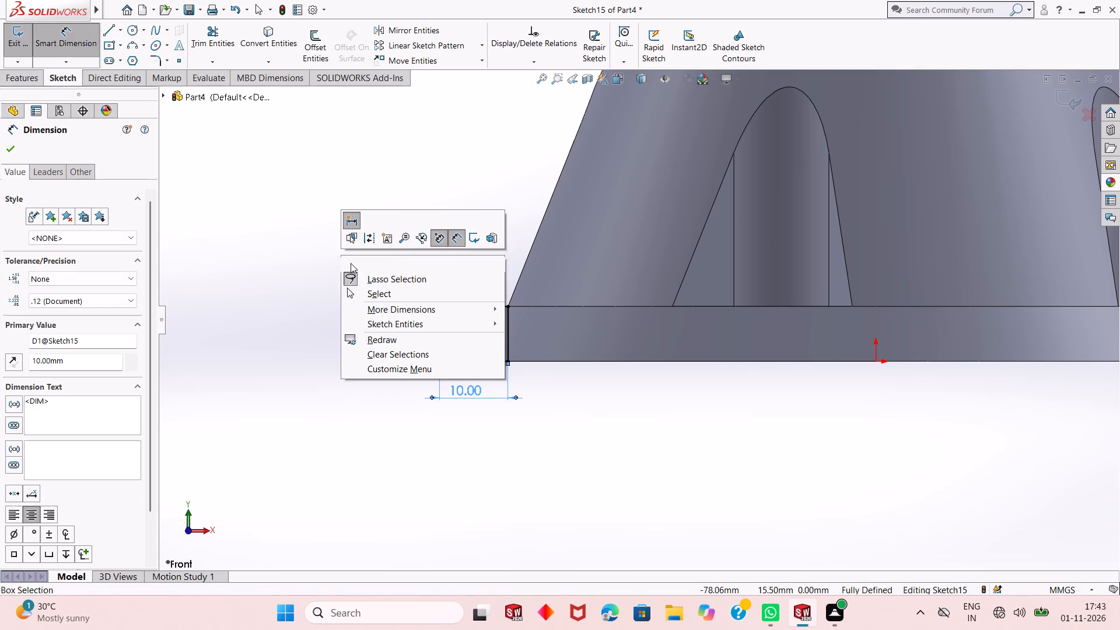
left_click(361, 290)
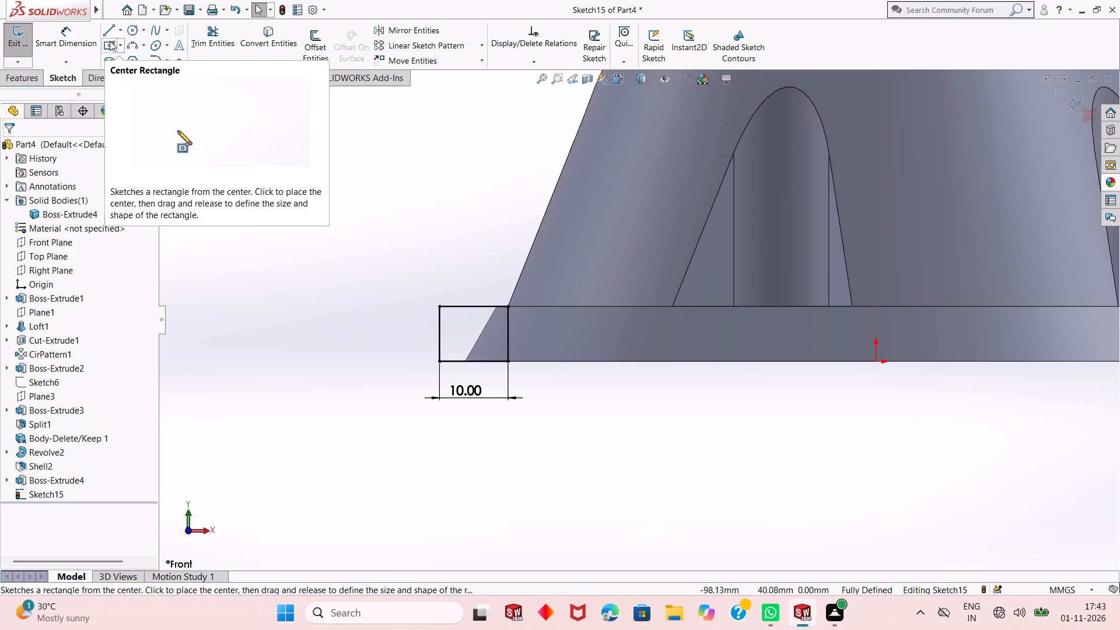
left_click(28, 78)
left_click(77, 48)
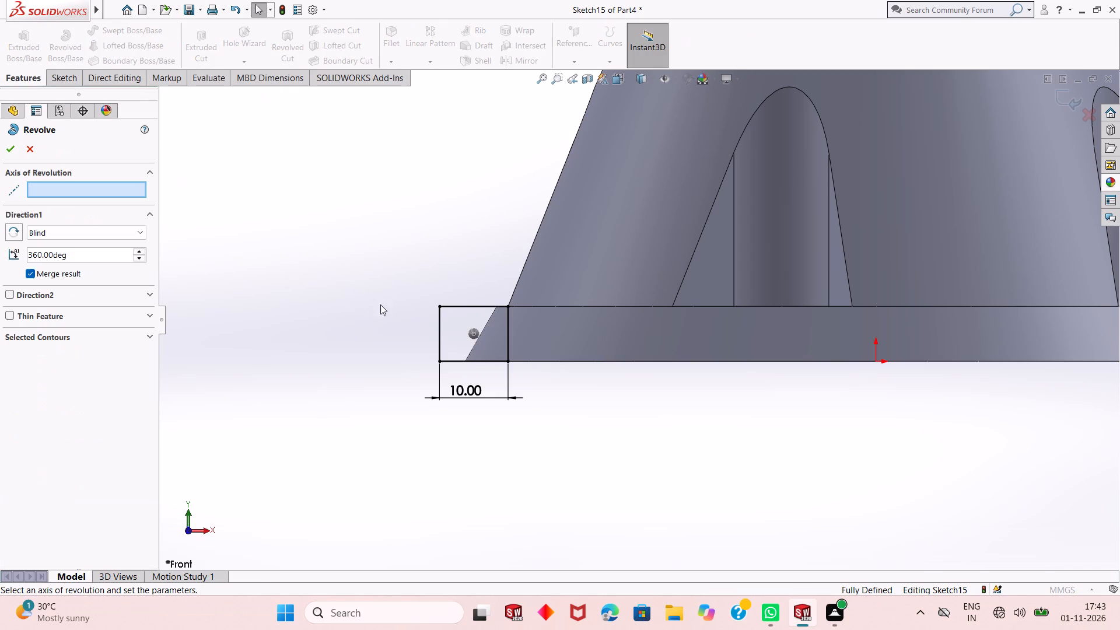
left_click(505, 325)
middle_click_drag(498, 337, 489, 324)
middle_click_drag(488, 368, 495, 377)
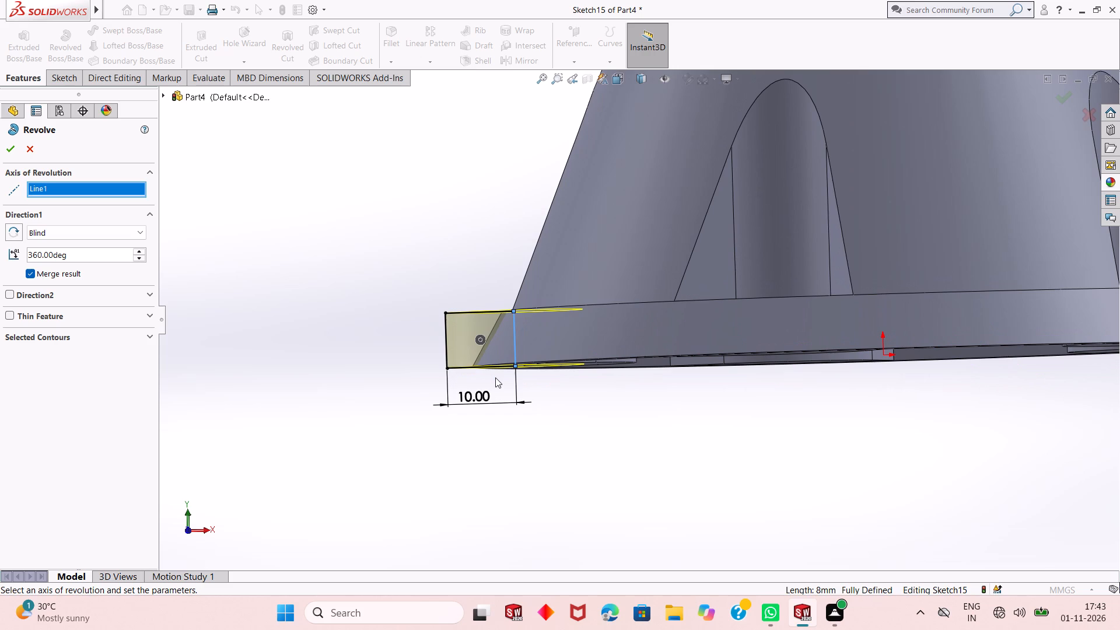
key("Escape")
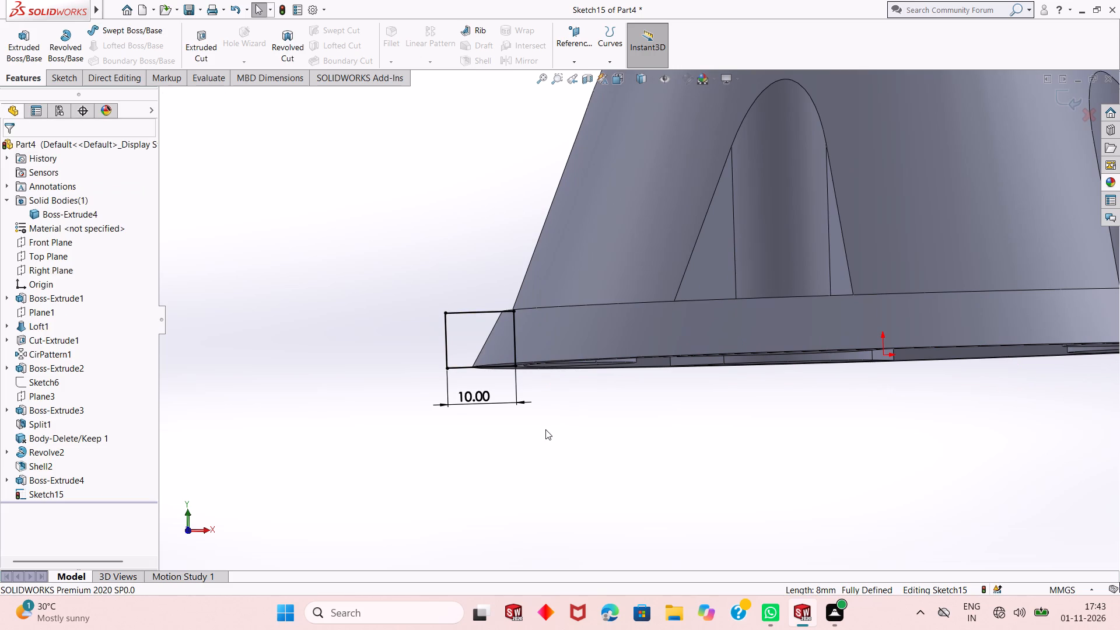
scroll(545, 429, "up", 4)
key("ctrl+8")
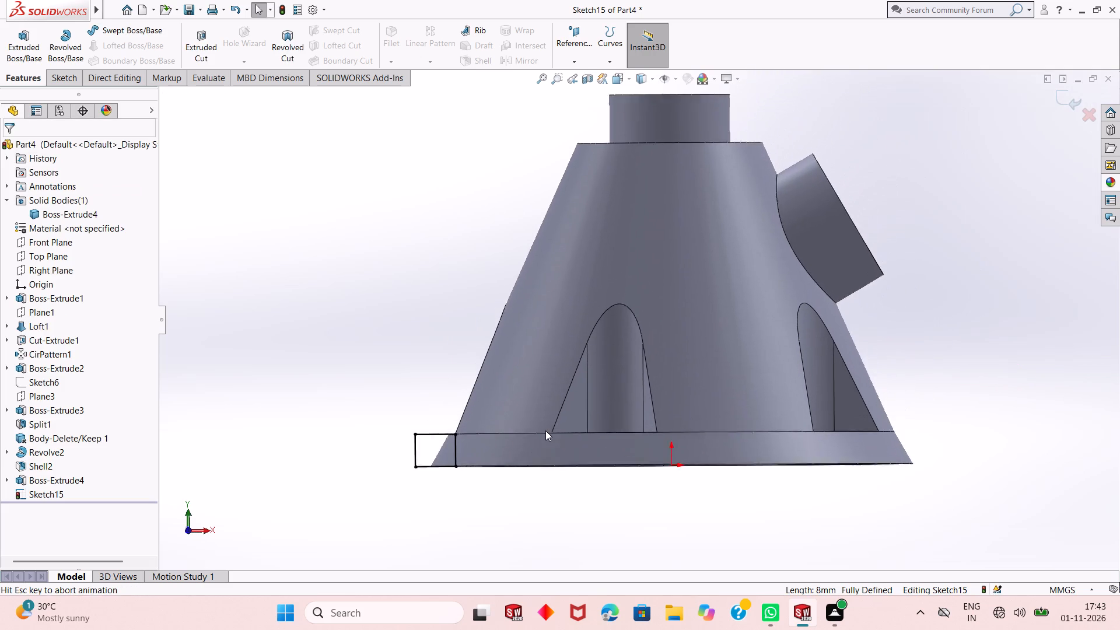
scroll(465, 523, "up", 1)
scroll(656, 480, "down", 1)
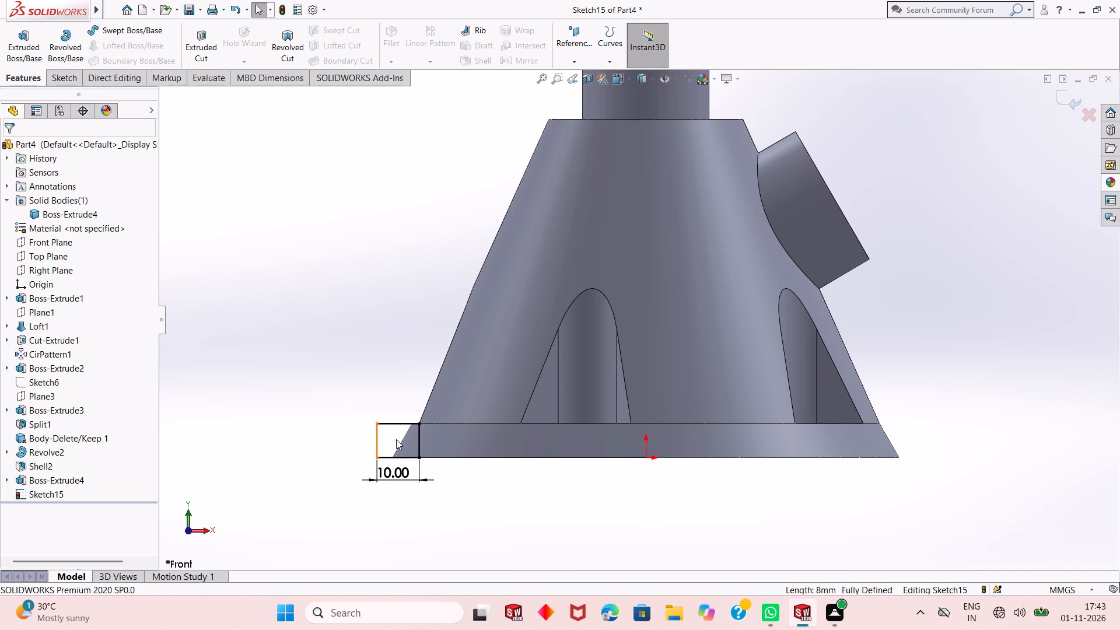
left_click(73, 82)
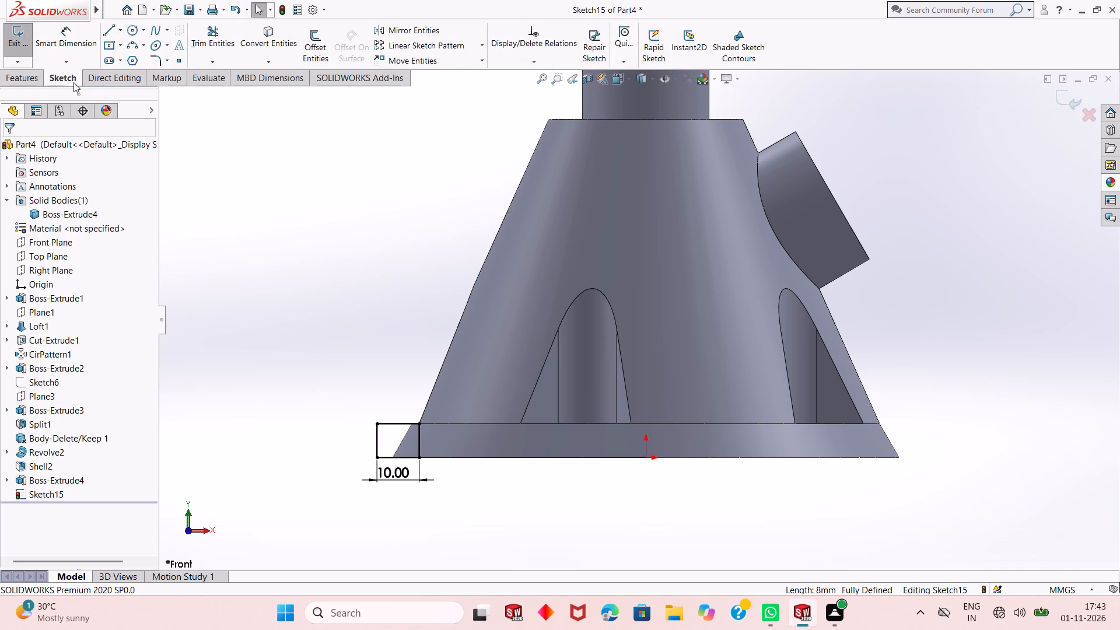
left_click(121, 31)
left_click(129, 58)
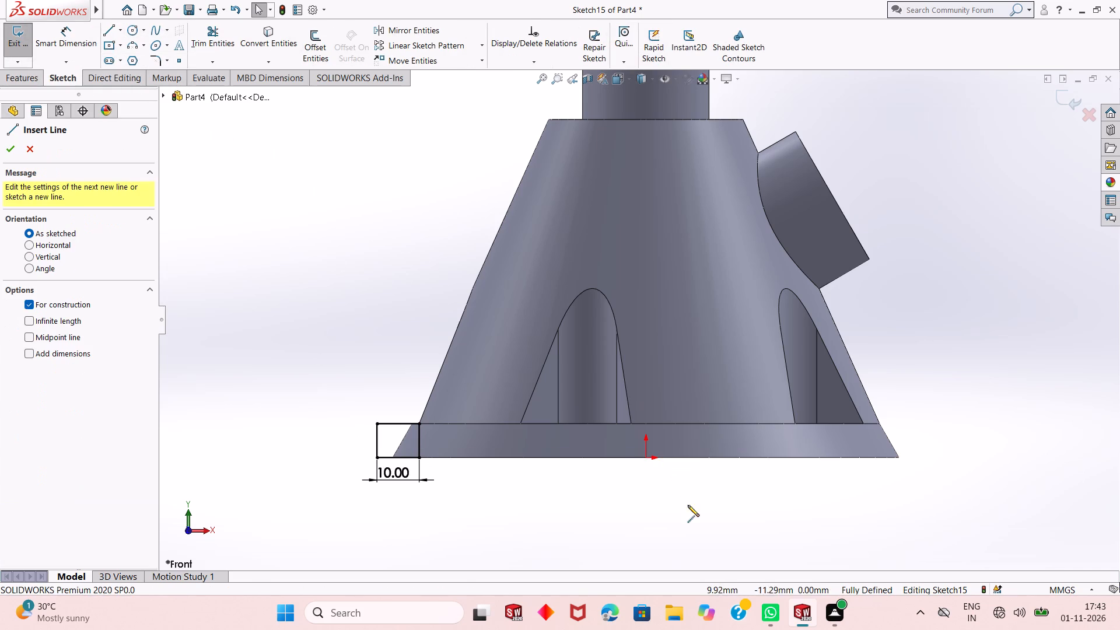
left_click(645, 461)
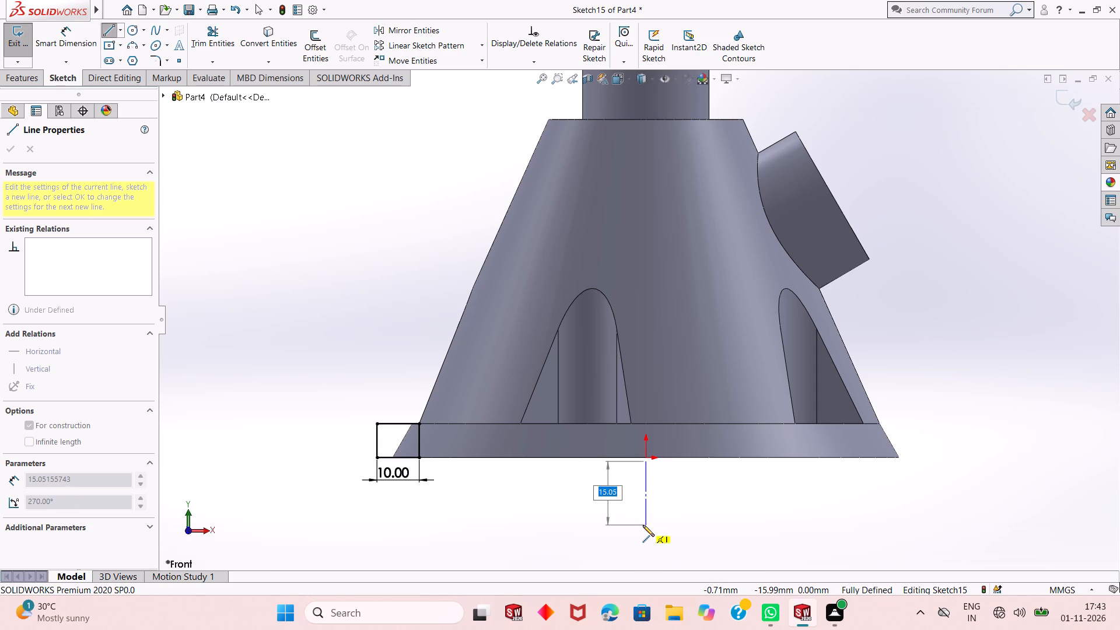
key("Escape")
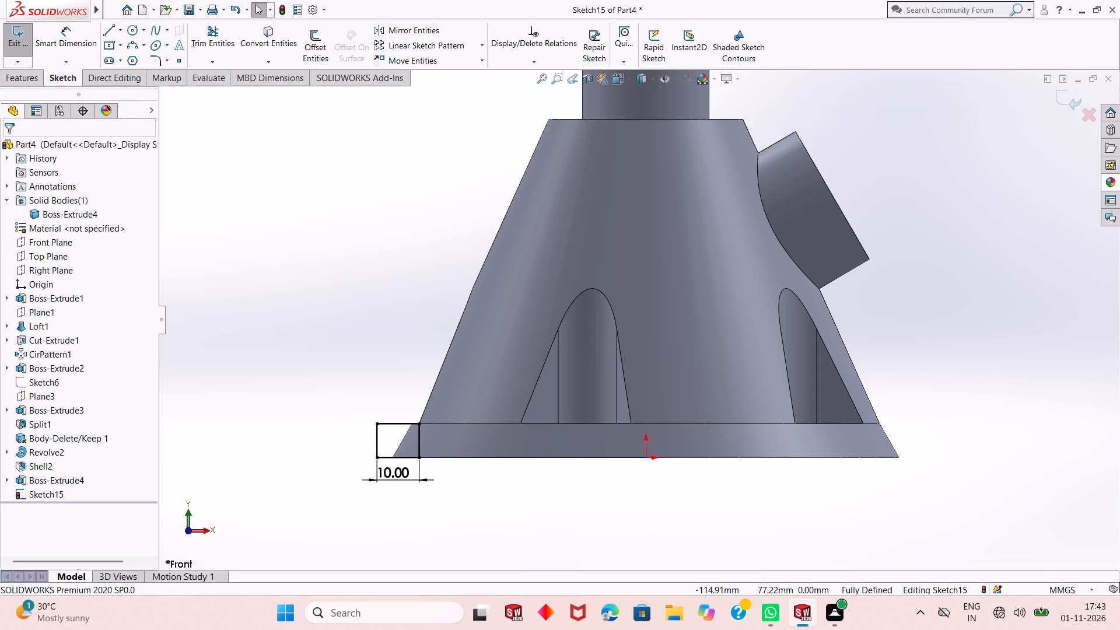
Draw a vertical centerline about 11 mm long downward from the origin.
left_click(120, 32)
left_click(123, 56)
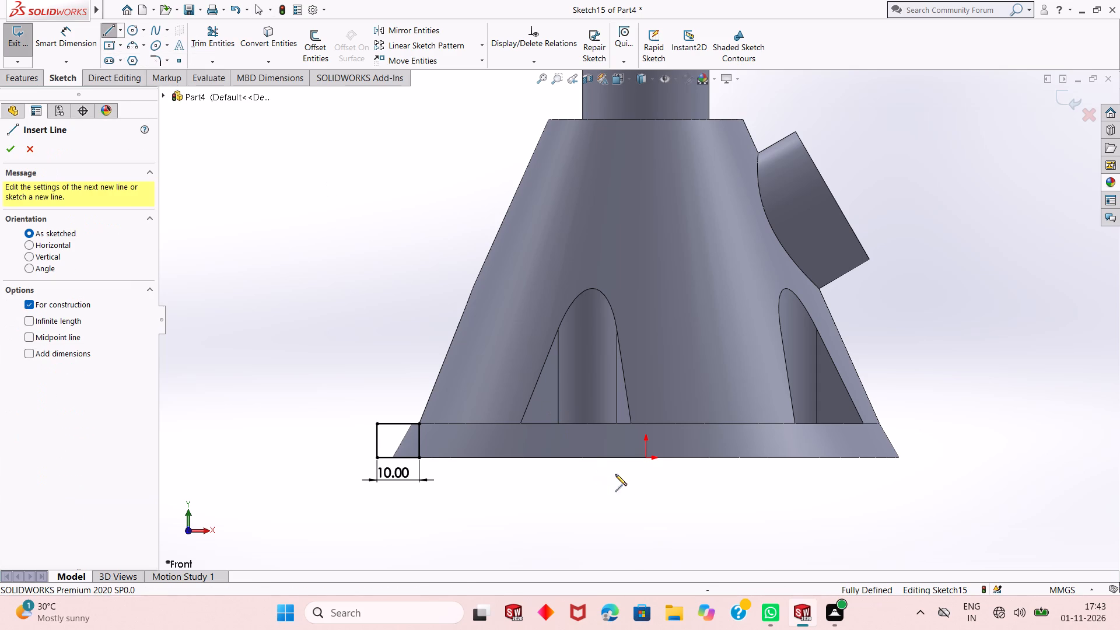
left_click(644, 460)
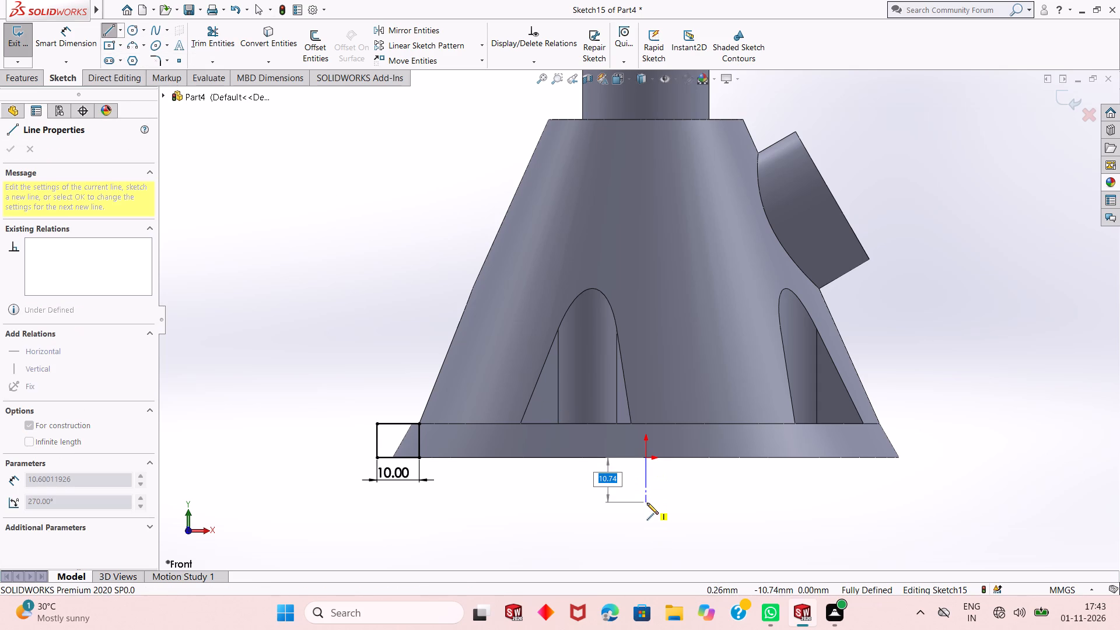
left_click(647, 503)
right_click(647, 503)
left_click(677, 486)
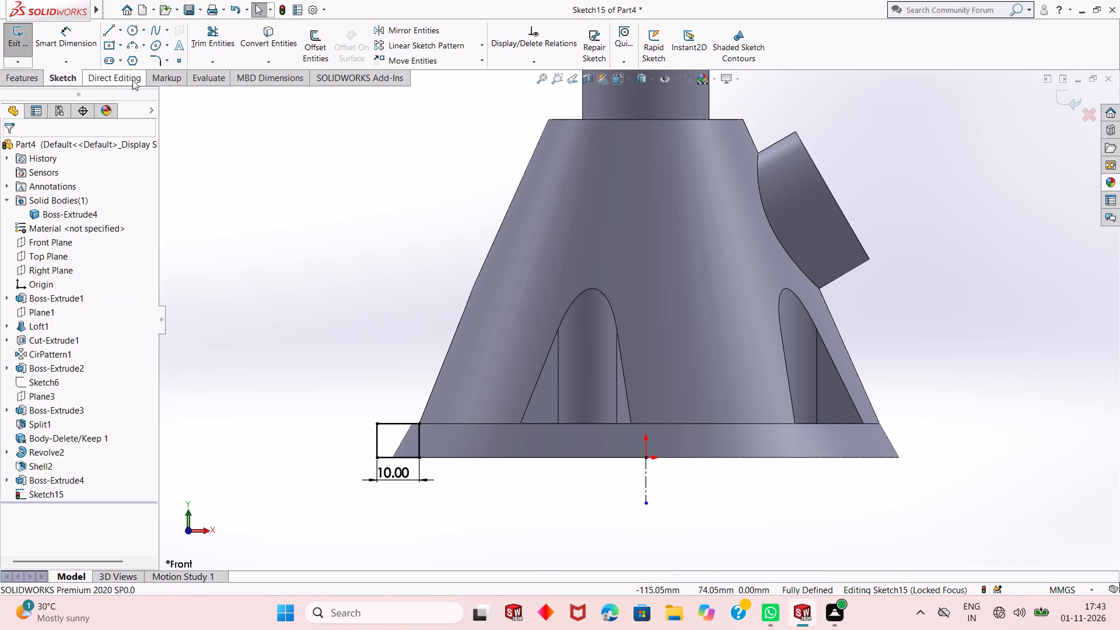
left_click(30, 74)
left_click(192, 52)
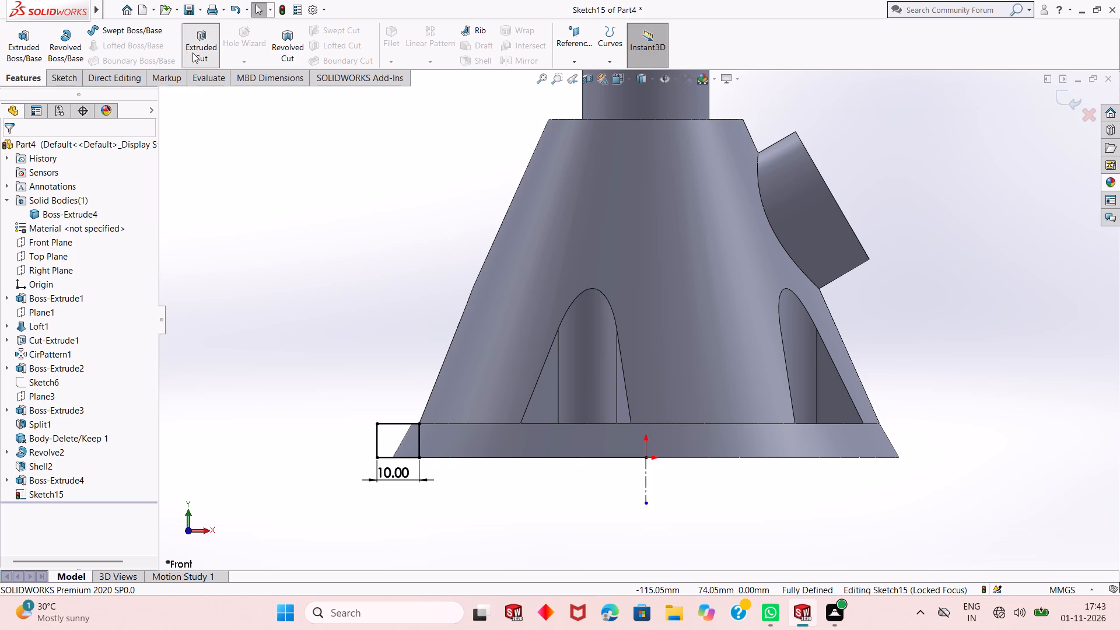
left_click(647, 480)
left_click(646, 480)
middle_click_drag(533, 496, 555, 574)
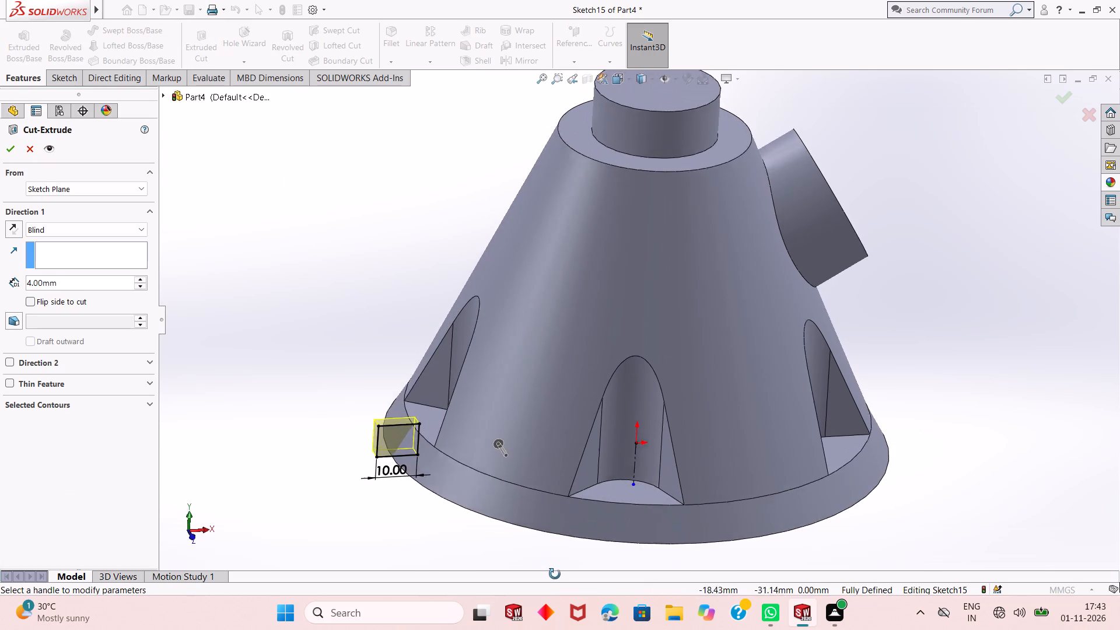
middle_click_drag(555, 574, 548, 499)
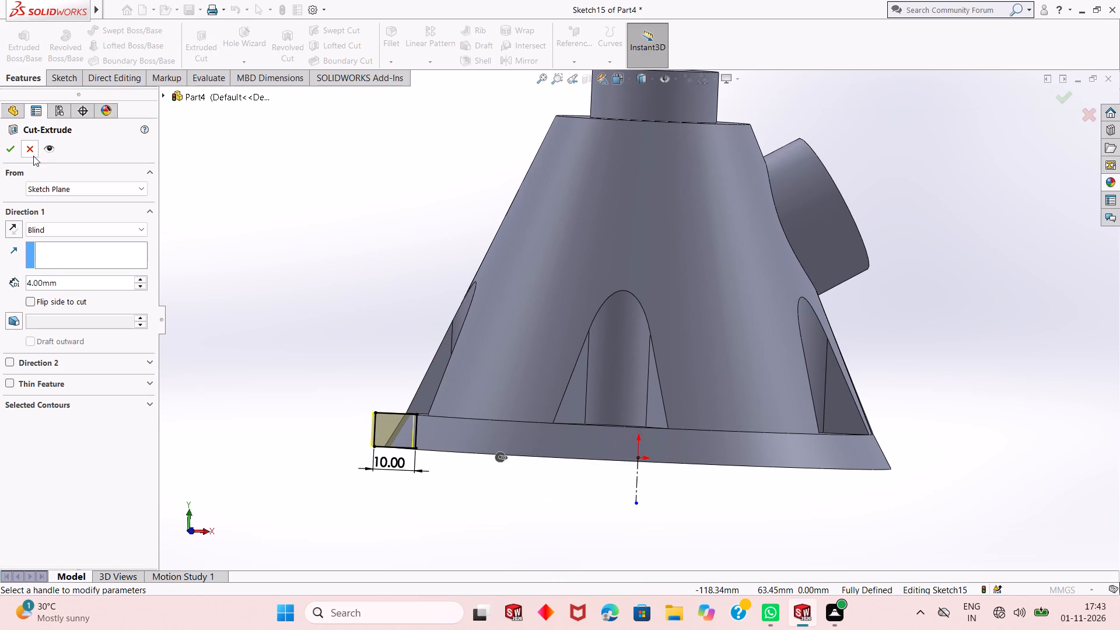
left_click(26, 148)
Revolve the small rectangle 360 degrees about the vertical centerline, merging it with the body, and check the flange from below.
left_click(73, 51)
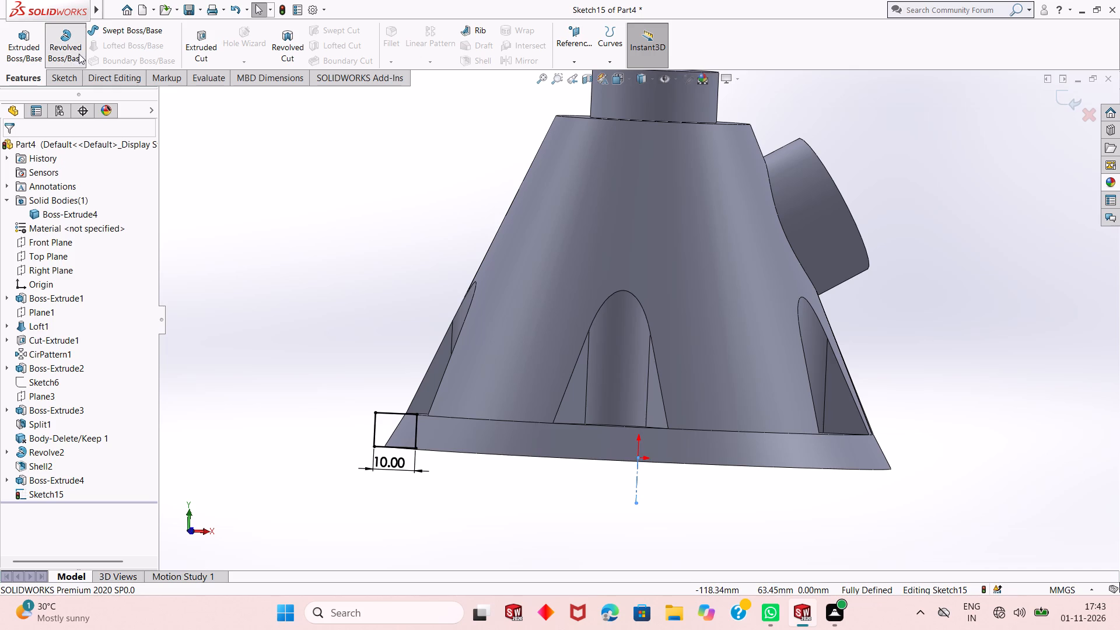
middle_click_drag(636, 456, 636, 348)
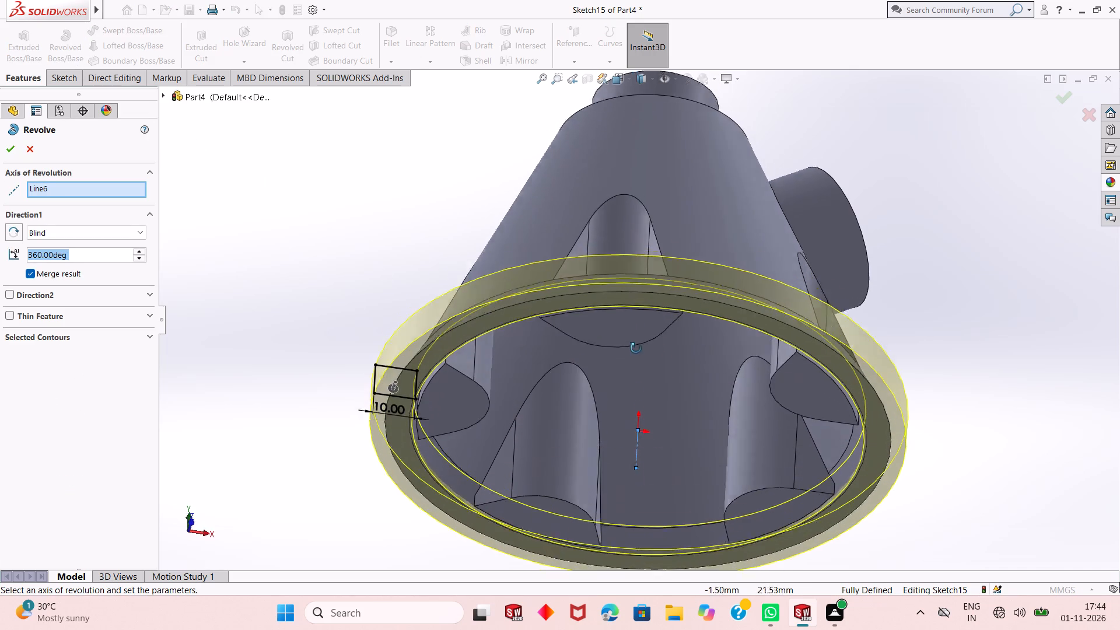
middle_click_drag(636, 348, 640, 435)
left_click(6, 153)
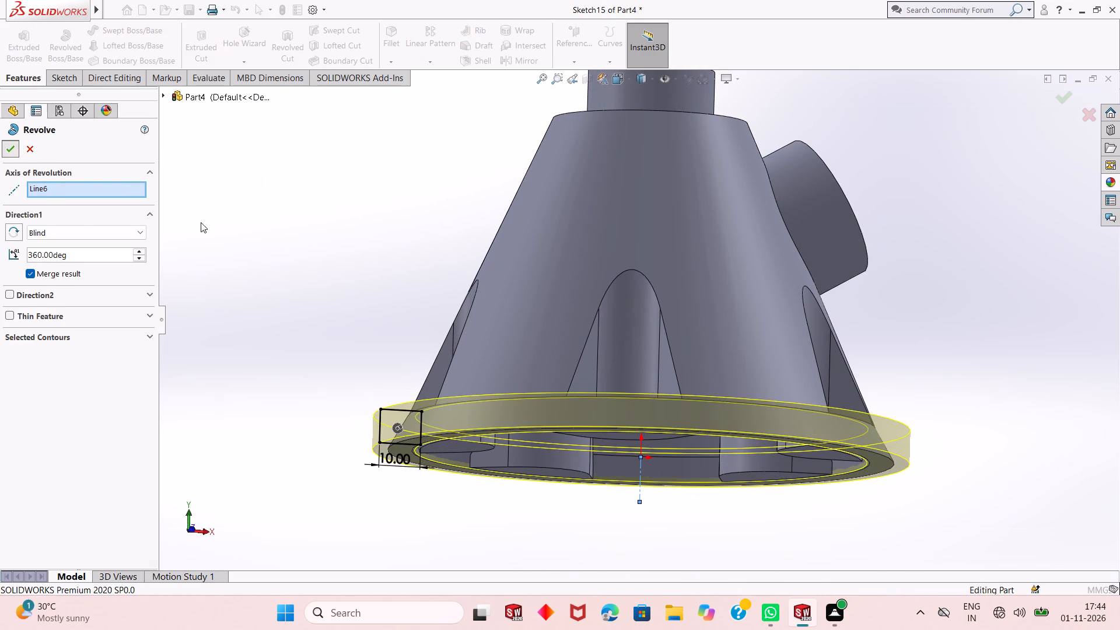
middle_click_drag(334, 325, 335, 264)
left_click(335, 255)
middle_click_drag(497, 402, 499, 368)
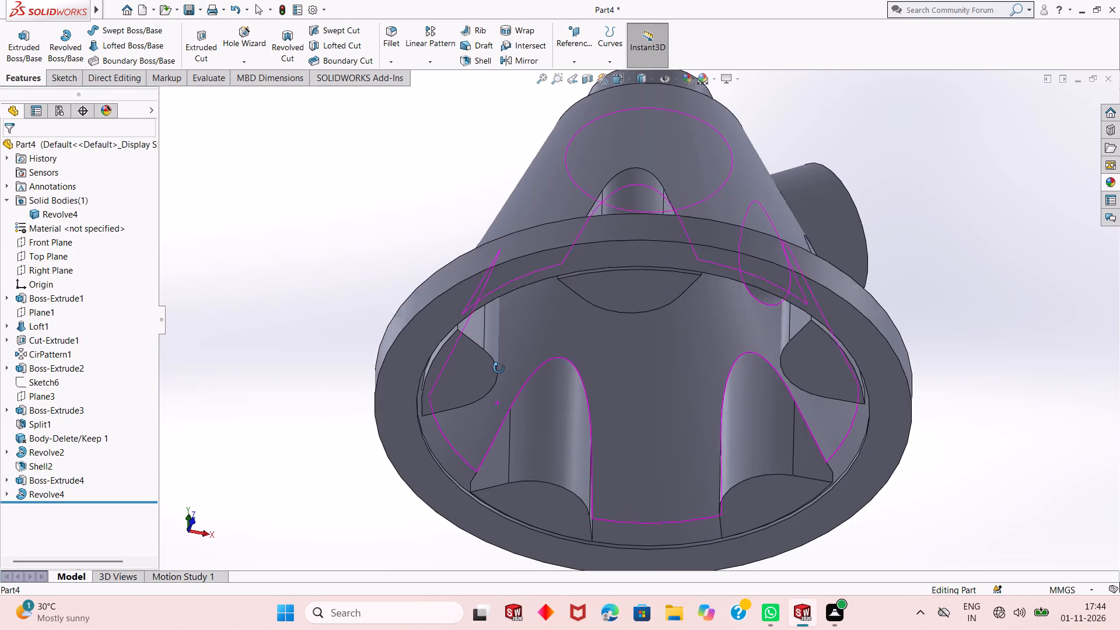
middle_click_drag(499, 368, 509, 338)
middle_click_drag(618, 362, 620, 402)
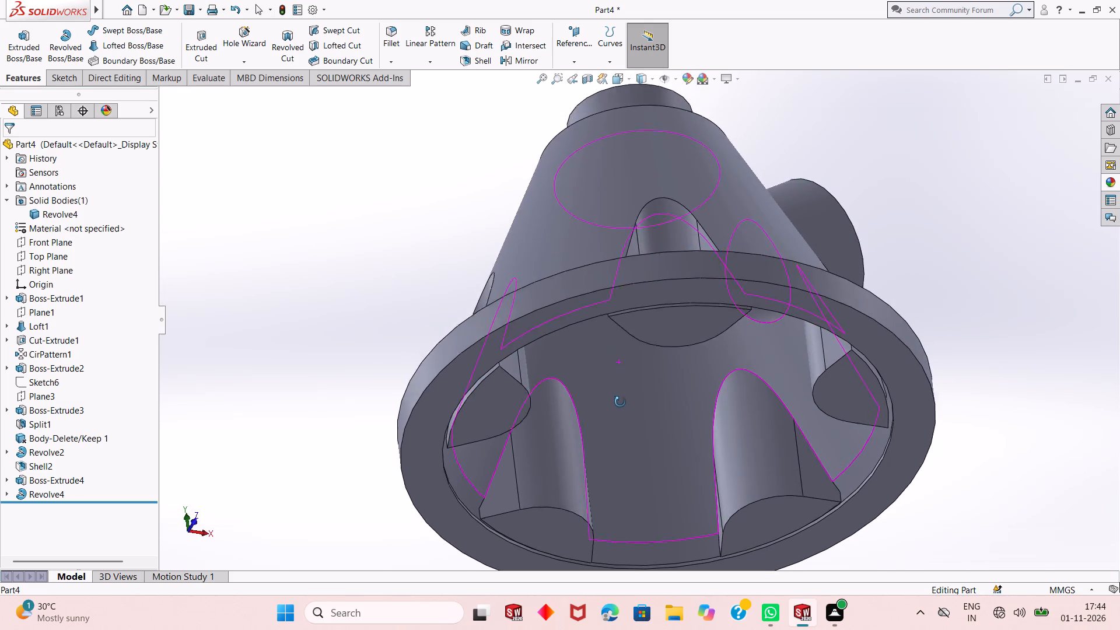
Reopen the extrusion that closes the five arched recesses at the base and review its definition, keeping the Up To Surface end condition.
middle_click_drag(620, 402, 626, 455)
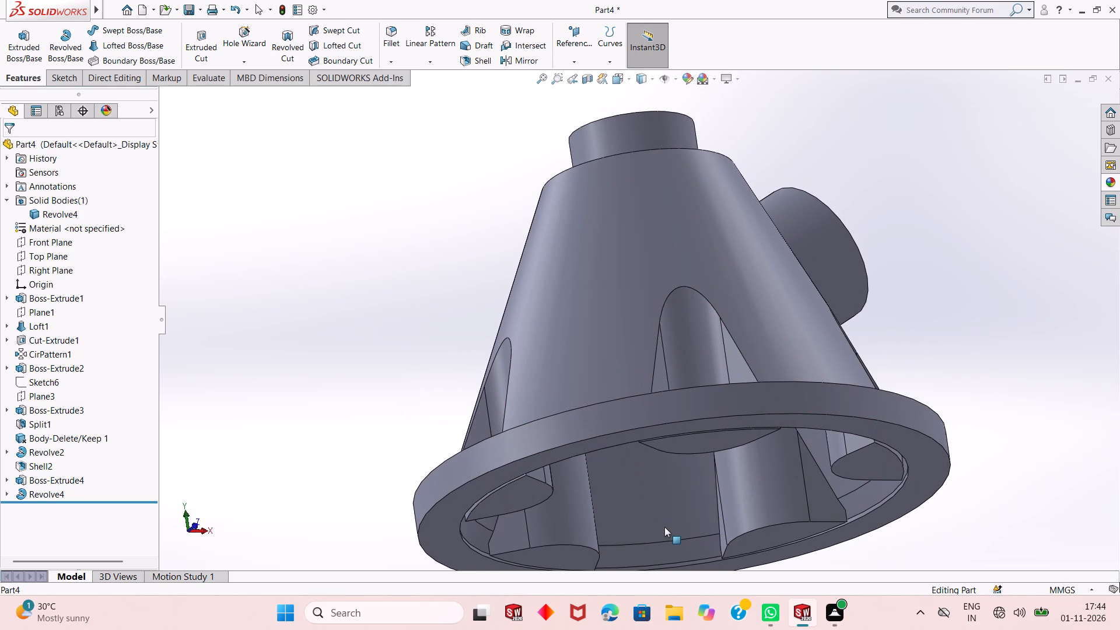
scroll(664, 527, "up", 3)
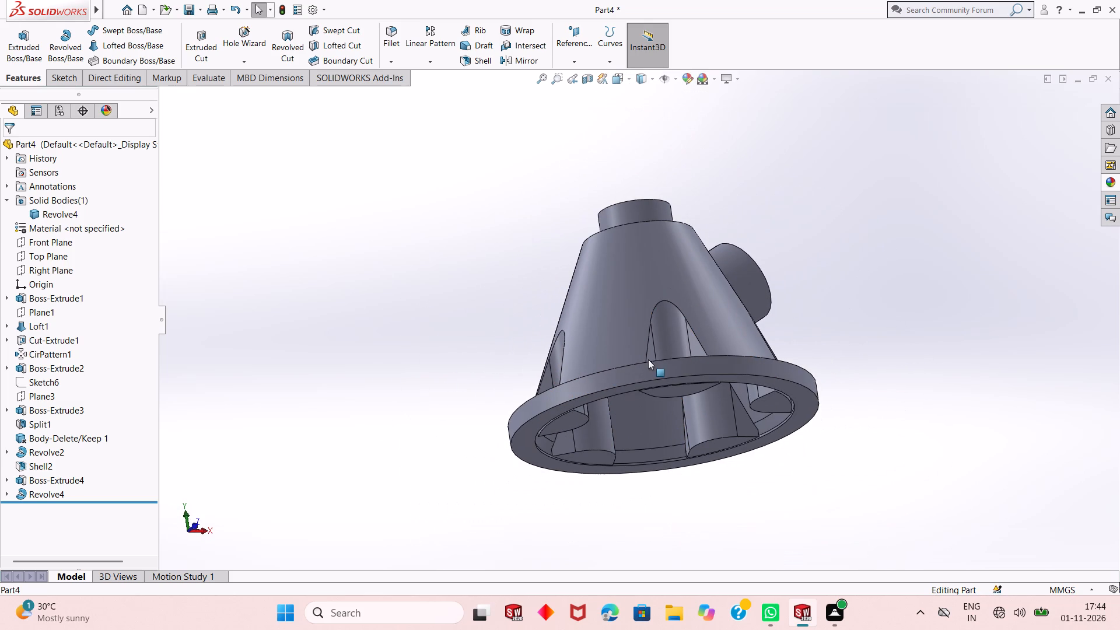
middle_click_drag(648, 360, 652, 421)
scroll(624, 366, "down", 3)
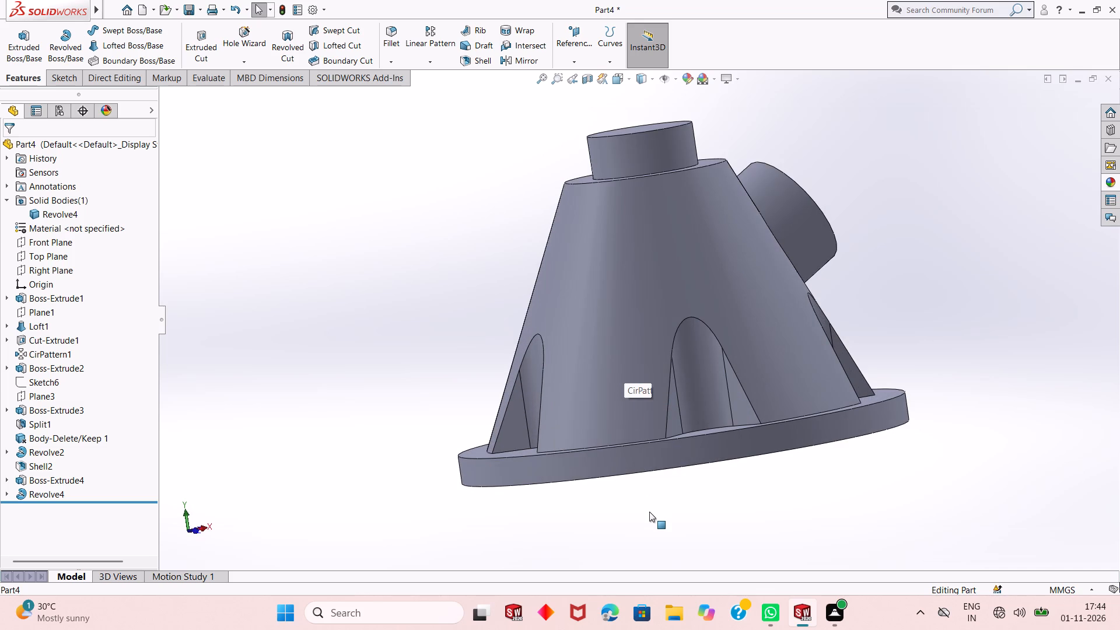
scroll(649, 512, "up", 2)
middle_click_drag(645, 510, 638, 468)
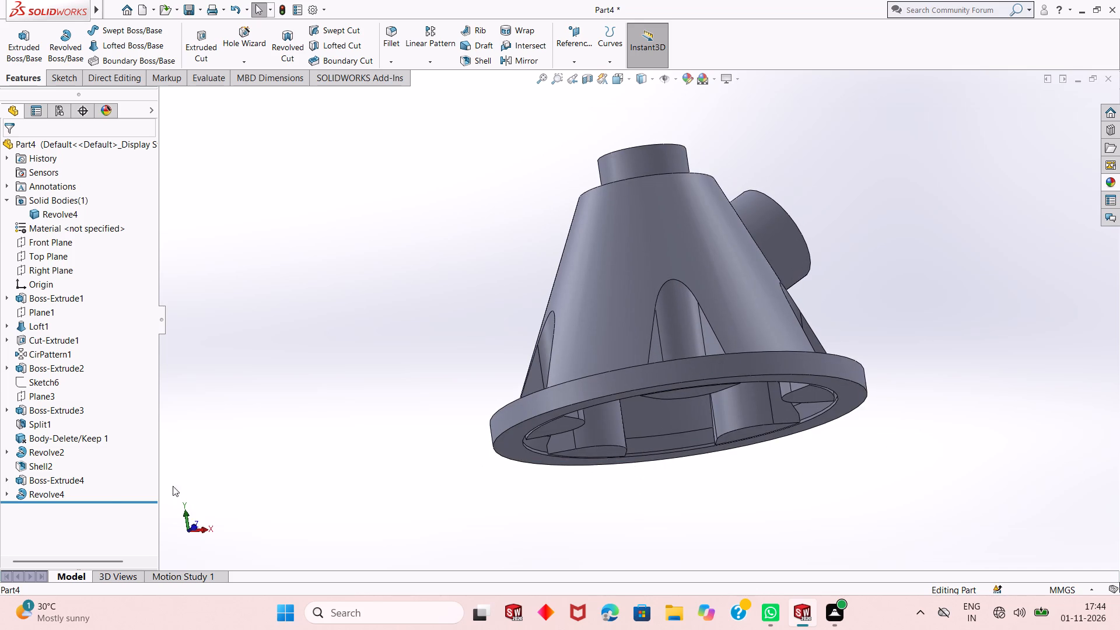
left_click(61, 479)
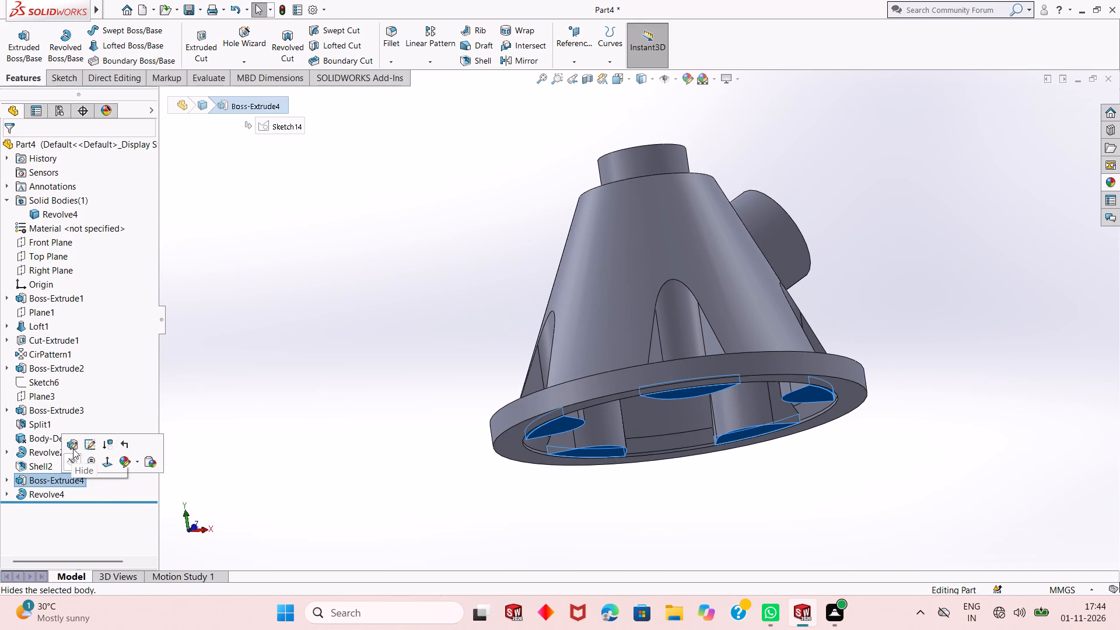
left_click(73, 444)
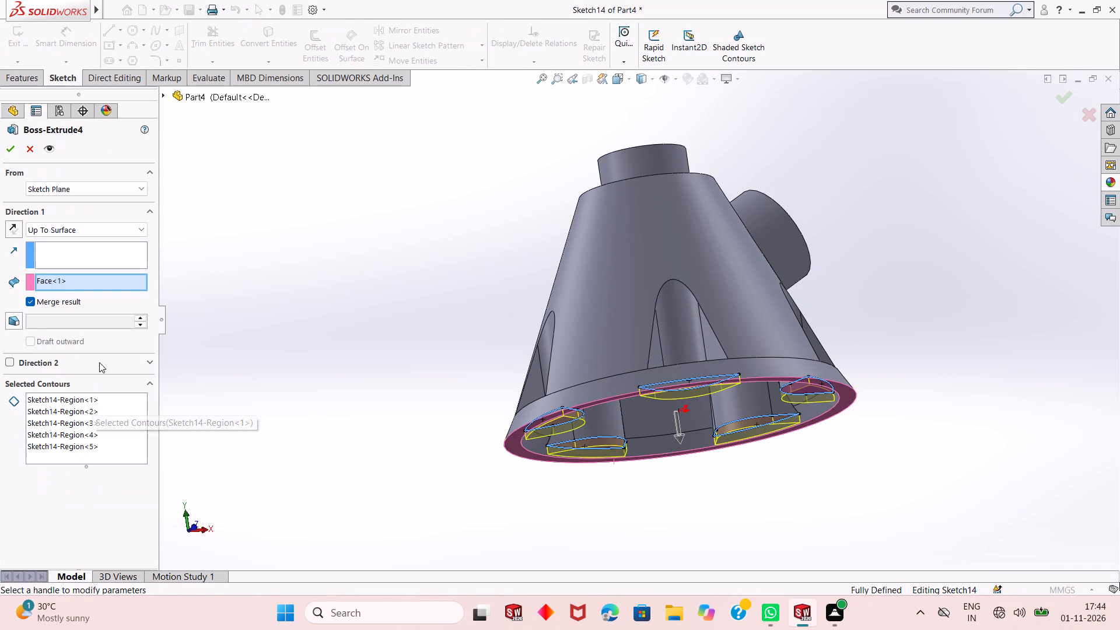
left_click(103, 235)
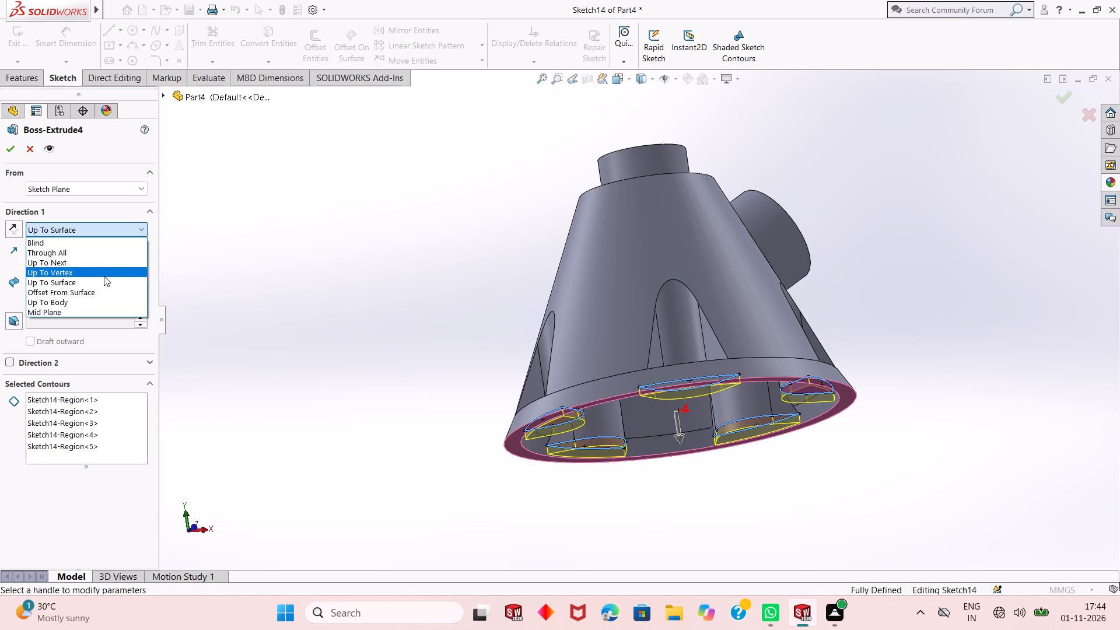
left_click(106, 283)
scroll(520, 447, "down", 3)
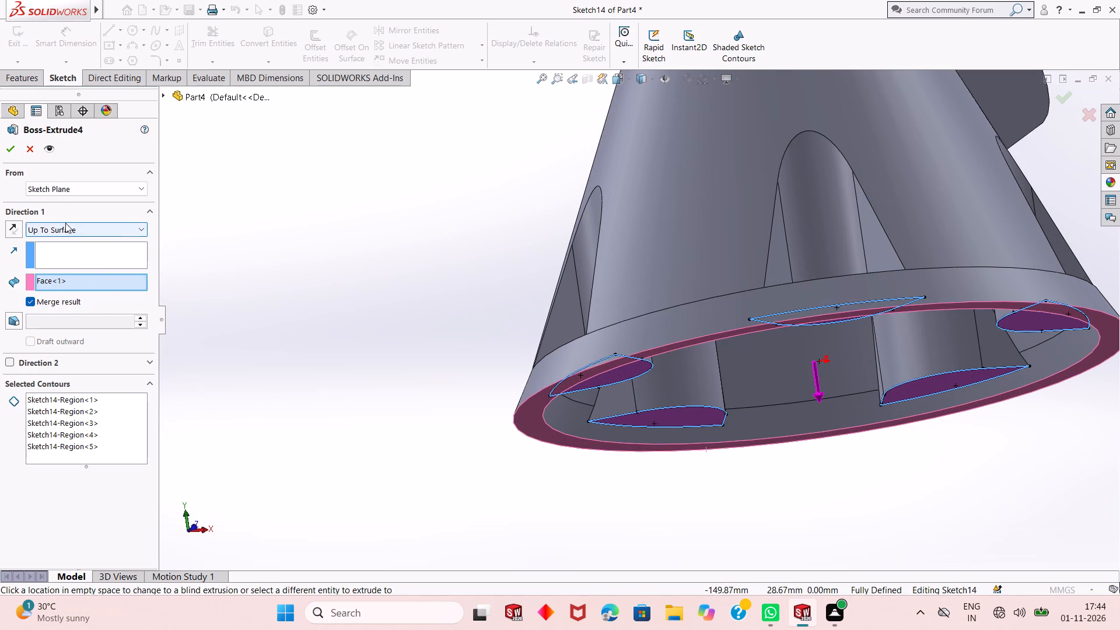
left_click(16, 152)
Examine the base flange, the closed recess bottoms and the two bosses from below, the sides and above.
scroll(582, 482, "up", 1)
middle_click_drag(582, 482, 591, 484)
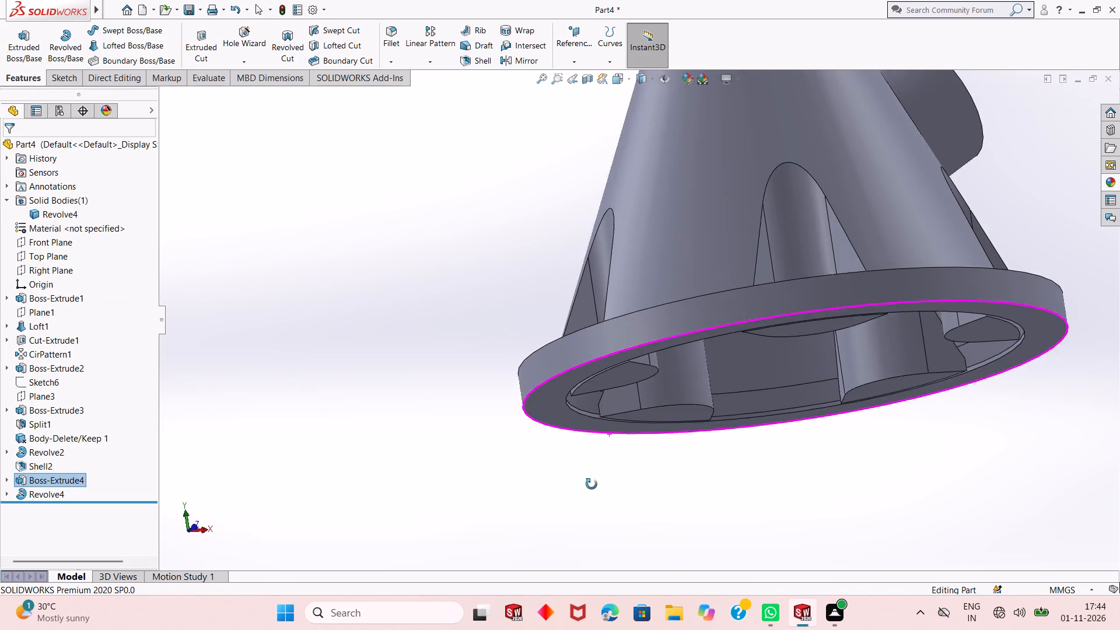
middle_click_drag(591, 484, 604, 530)
scroll(612, 513, "up", 2)
scroll(712, 383, "up", 1)
middle_click_drag(716, 383, 738, 364)
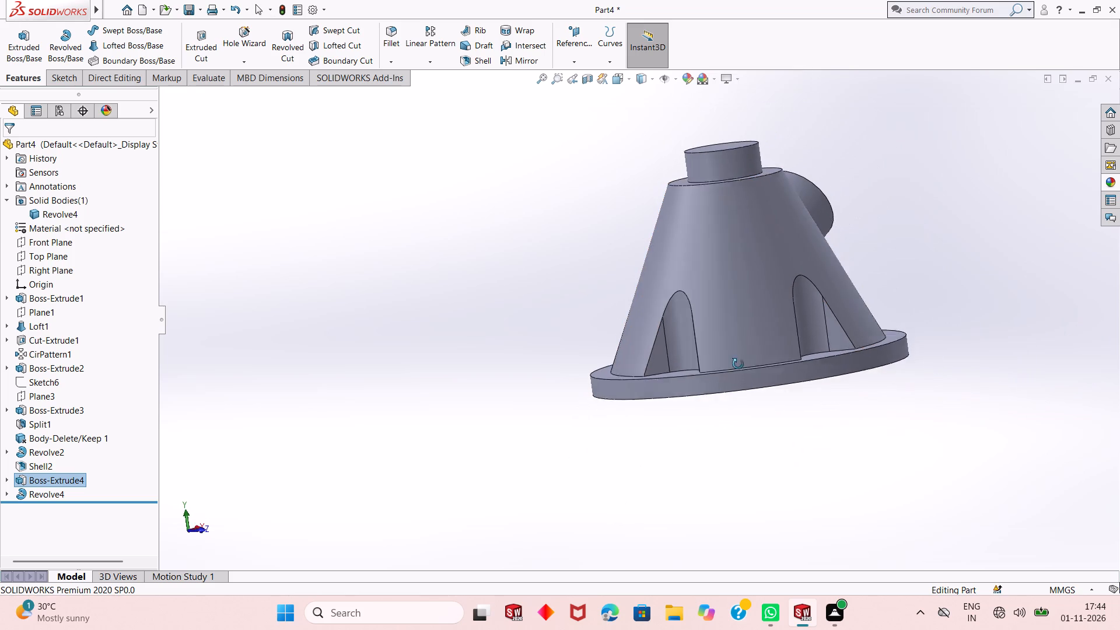
middle_click_drag(738, 364, 669, 391)
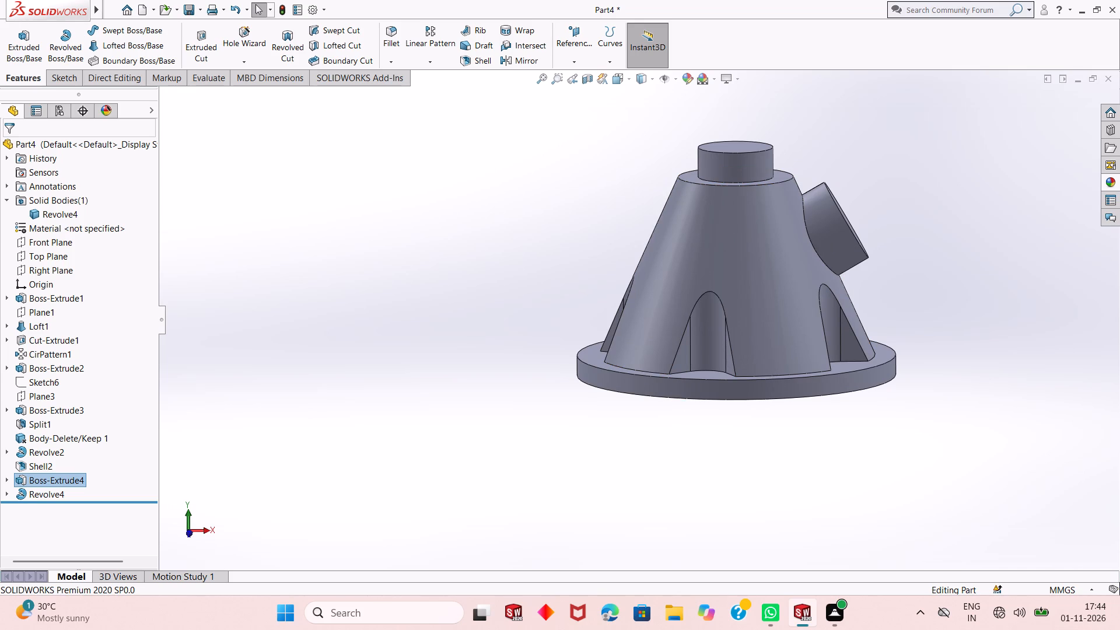
middle_click_drag(811, 428, 780, 338)
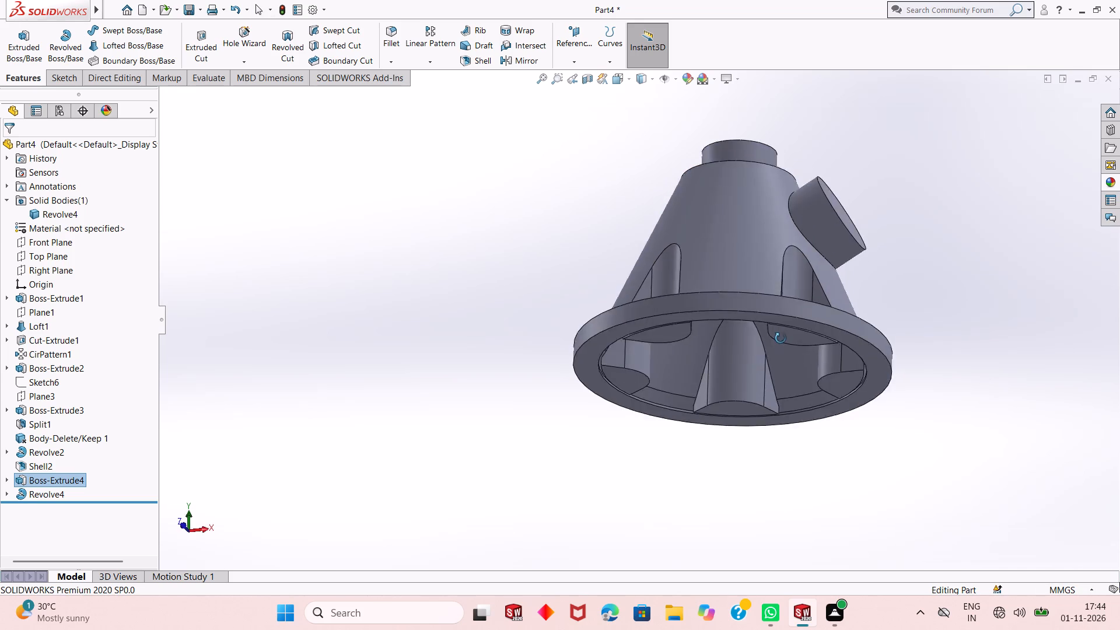
middle_click_drag(780, 338, 750, 470)
scroll(708, 279, "down", 2)
middle_click_drag(683, 367, 666, 393)
scroll(683, 367, "up", 1)
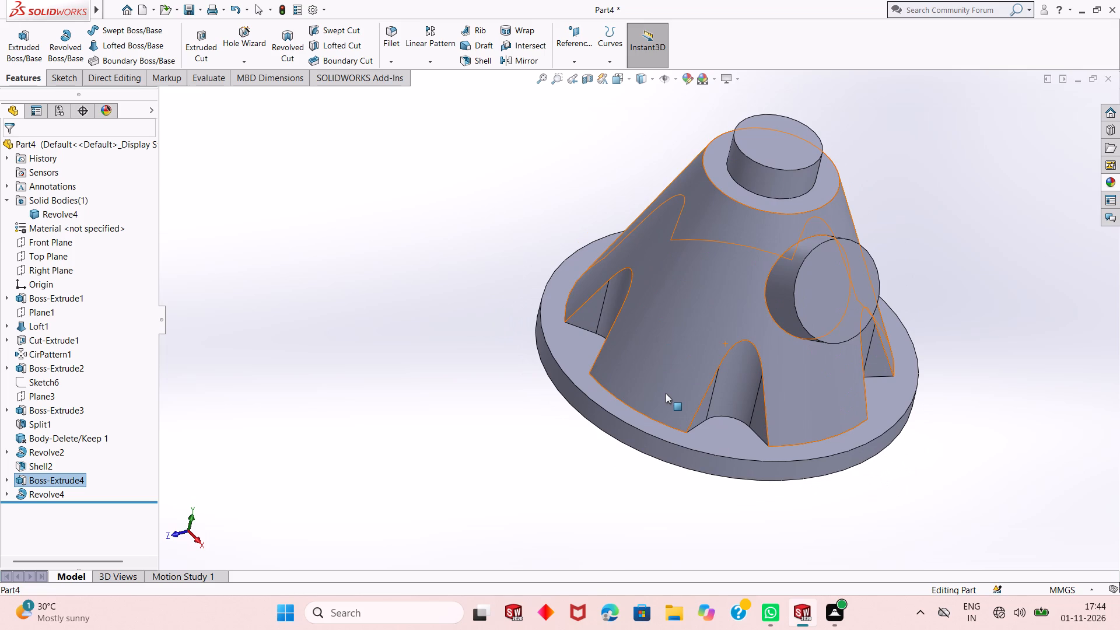
Start a sketch on the top boss's upper face and draw an origin-centred circle about 11.7 mm in diameter.
left_click(786, 141)
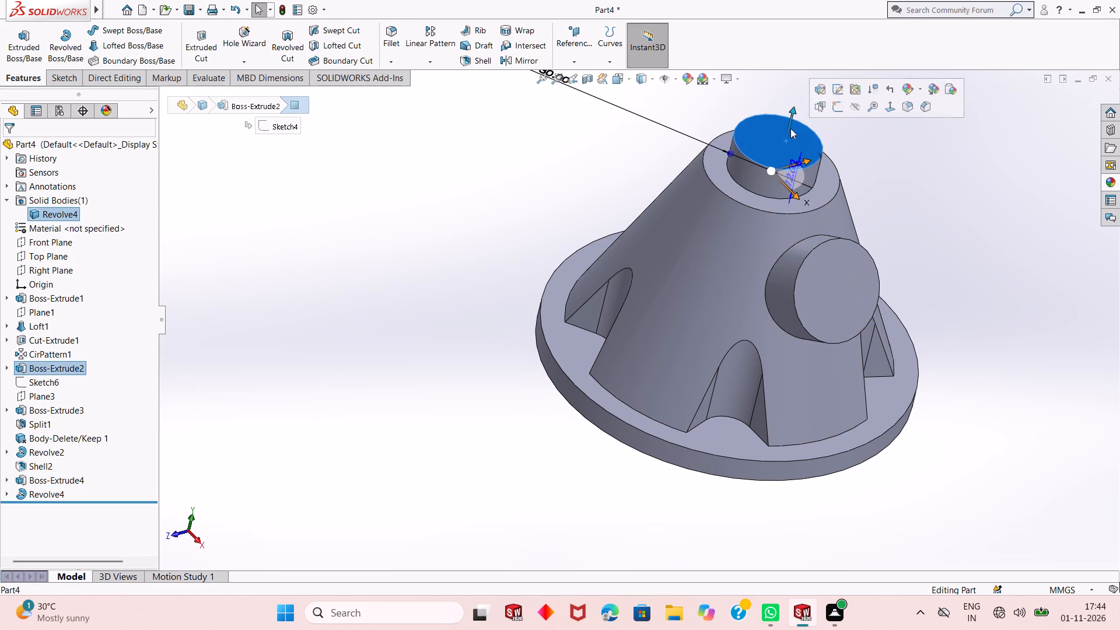
left_click(841, 103)
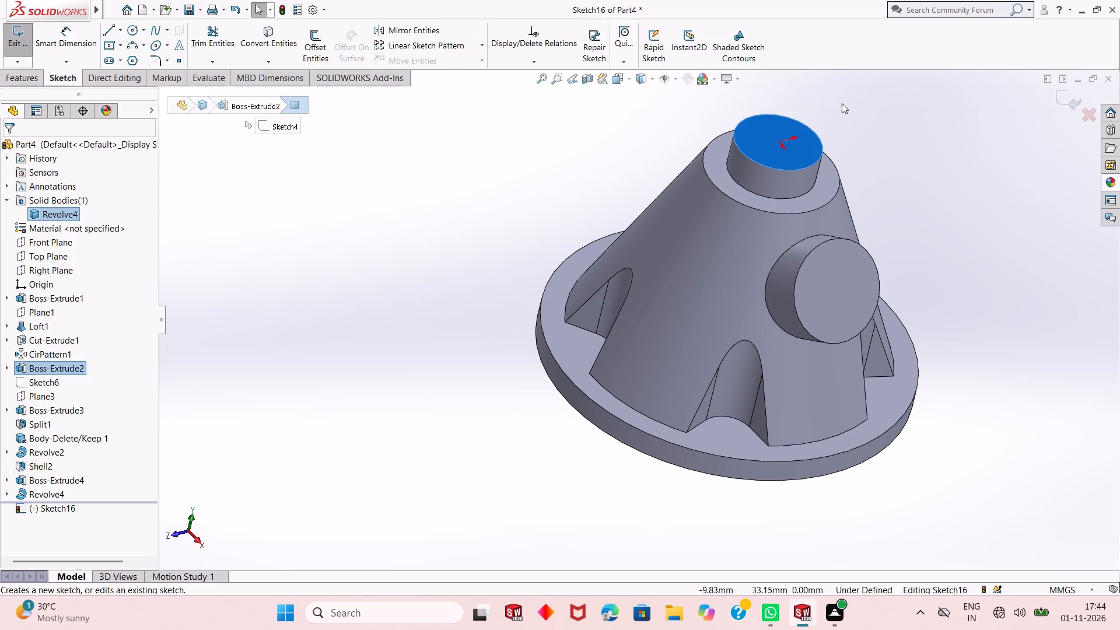
key("ctrl+8")
left_click(842, 103)
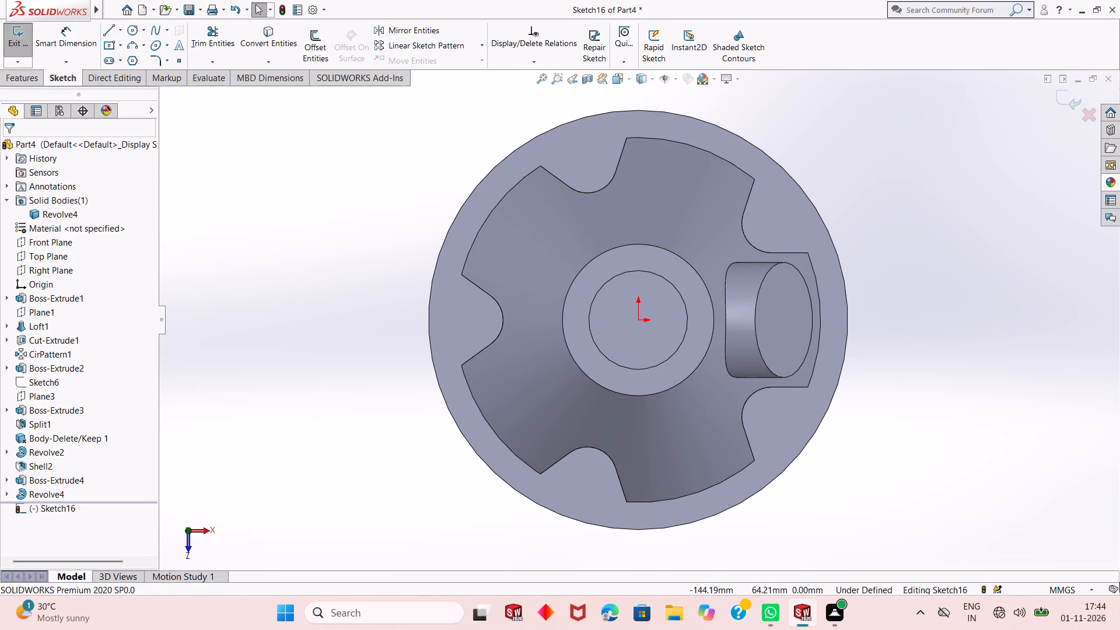
left_click(134, 29)
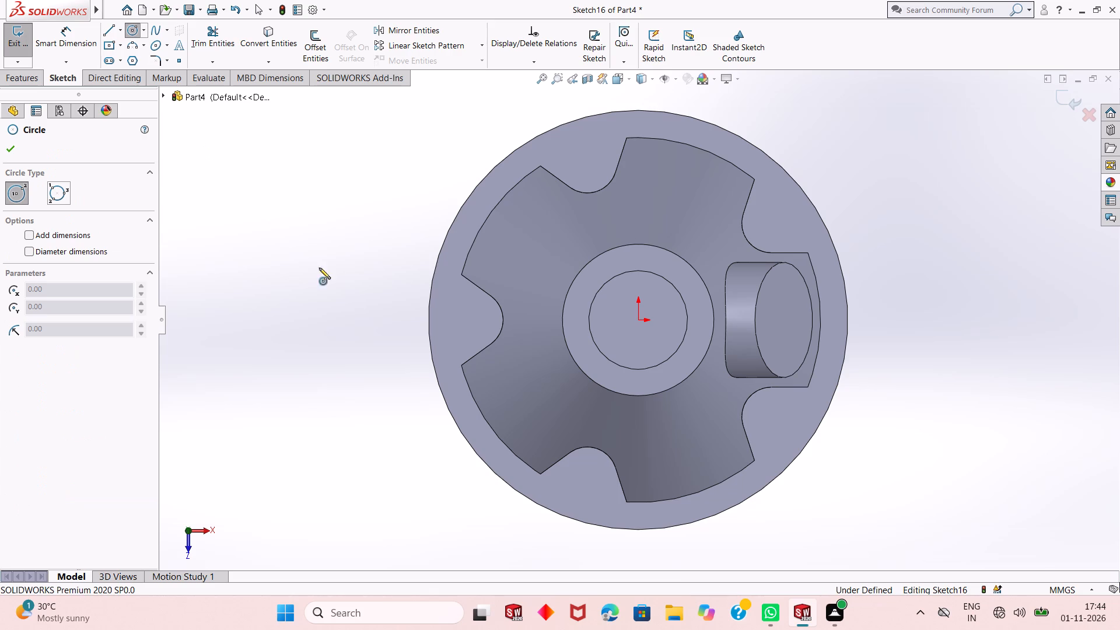
left_click(638, 320)
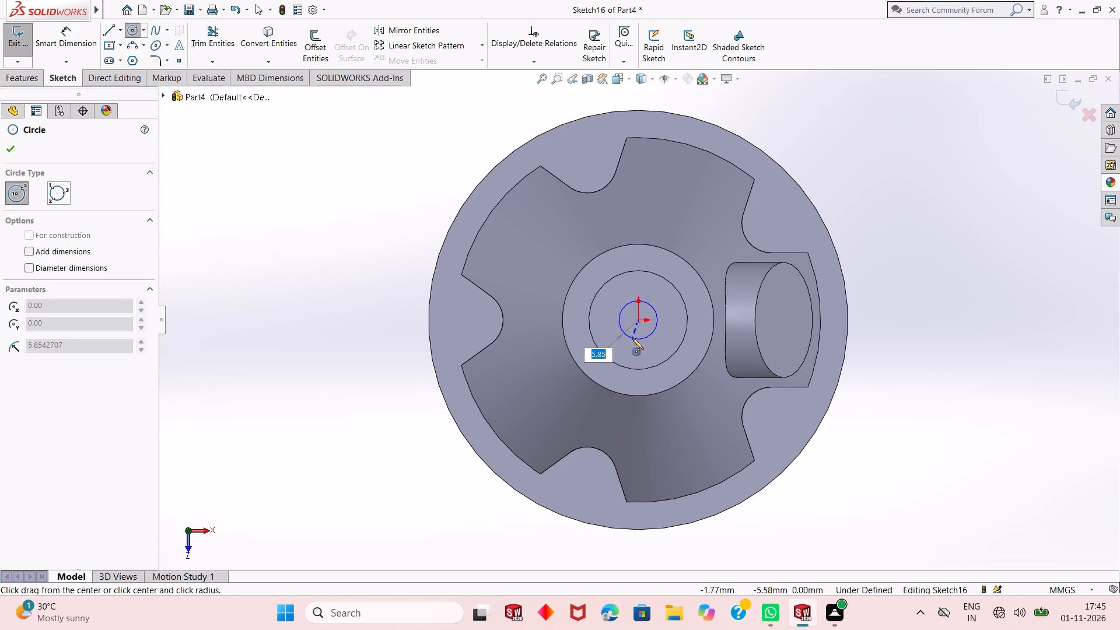
left_click(632, 338)
right_click(346, 223)
left_click(360, 232)
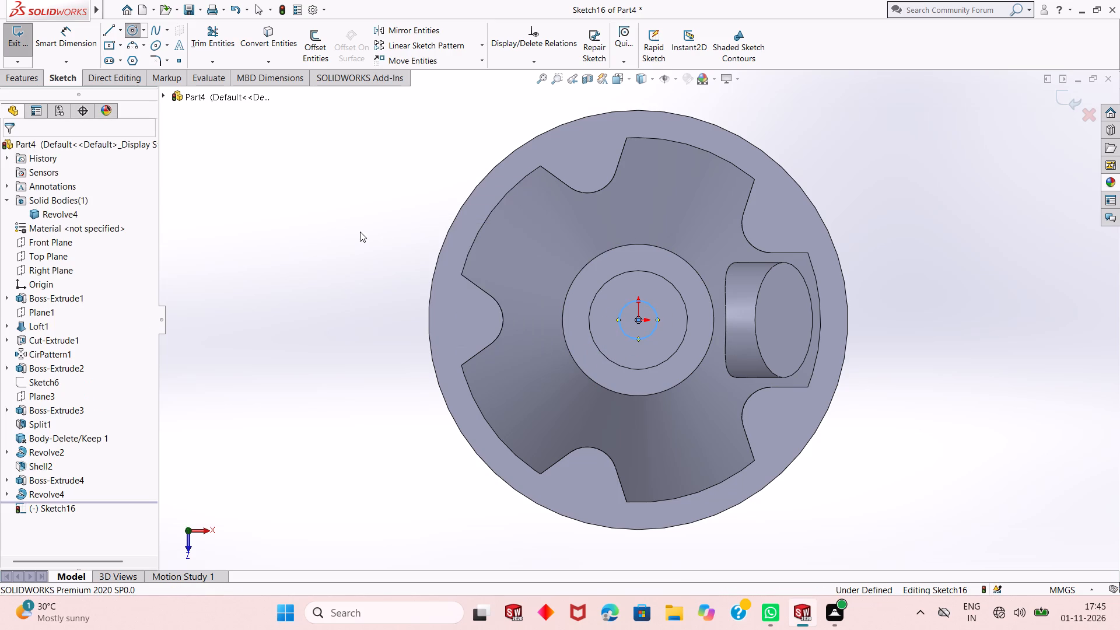
Dimension the circle on the top boss at 20 mm diameter and finish dimensioning.
left_click(69, 34)
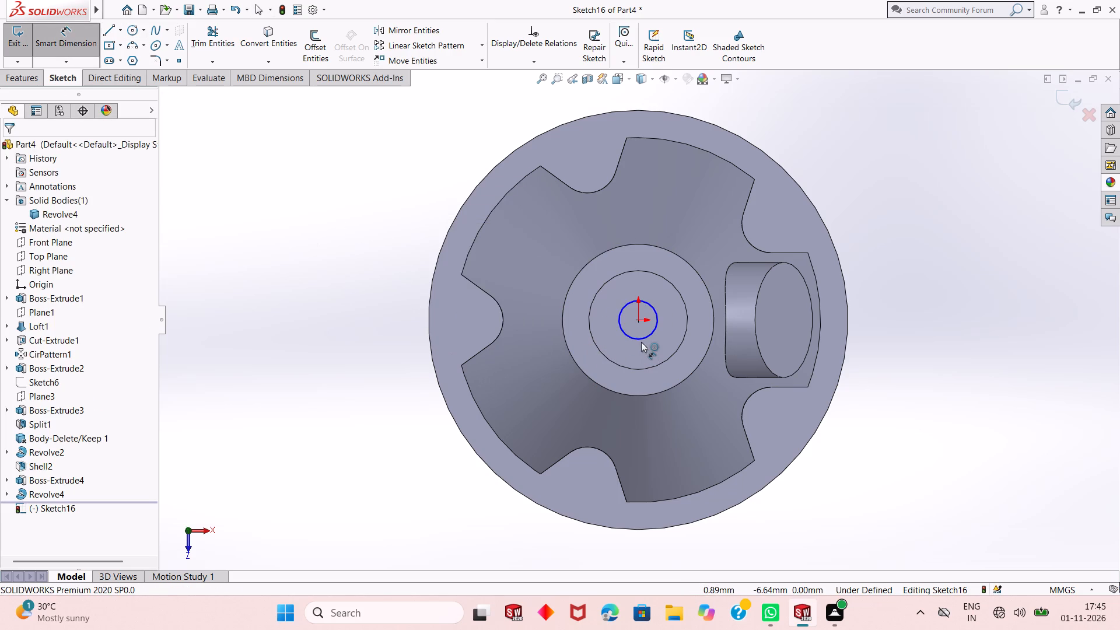
left_click(641, 342)
left_click(466, 472)
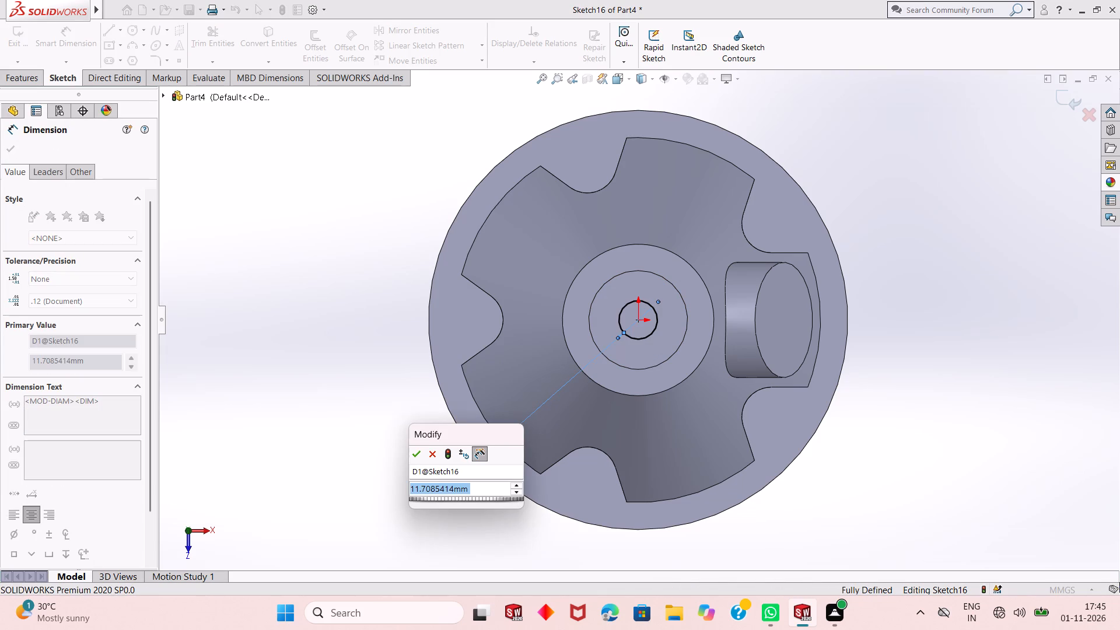
type("20")
key("Return")
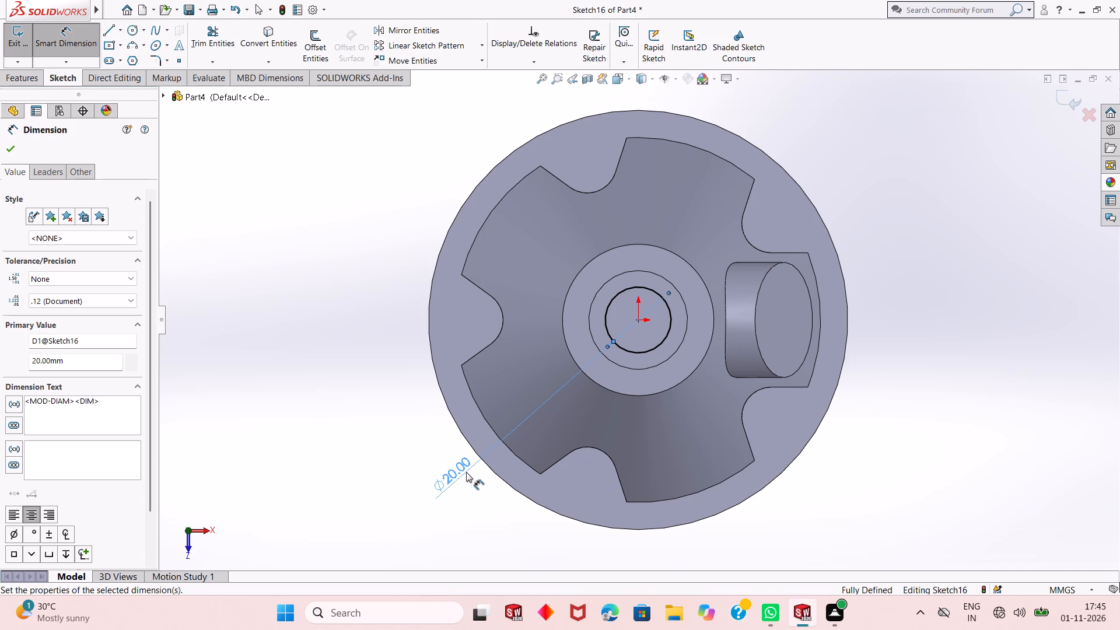
left_click(9, 153)
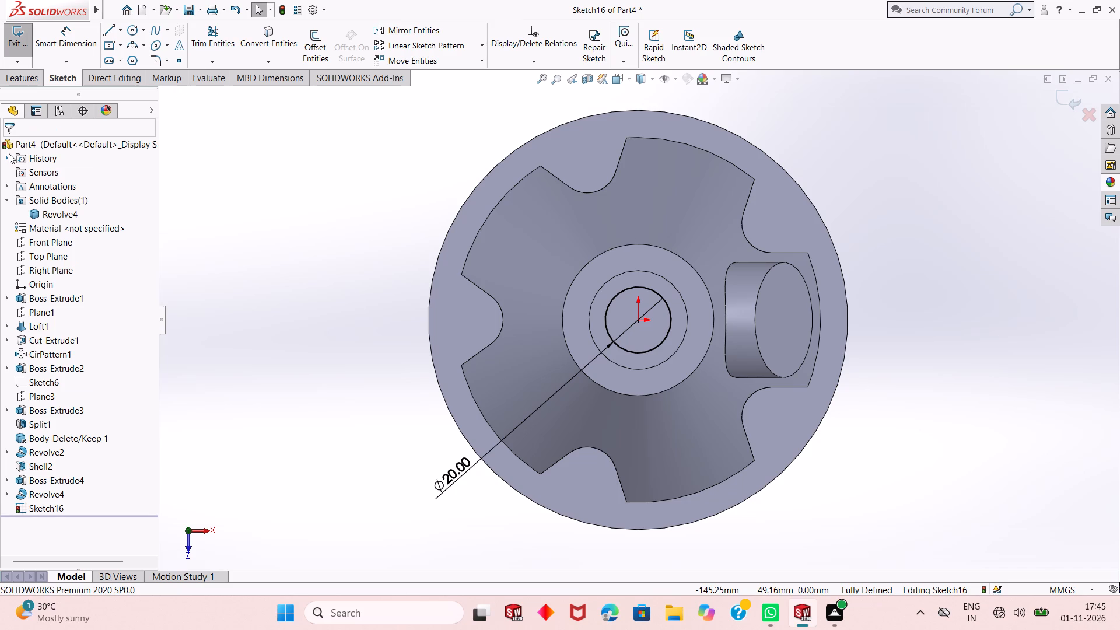
Cut-extrude the 20 mm circle Through All down the top boss and check the bore from below and above.
left_click(16, 75)
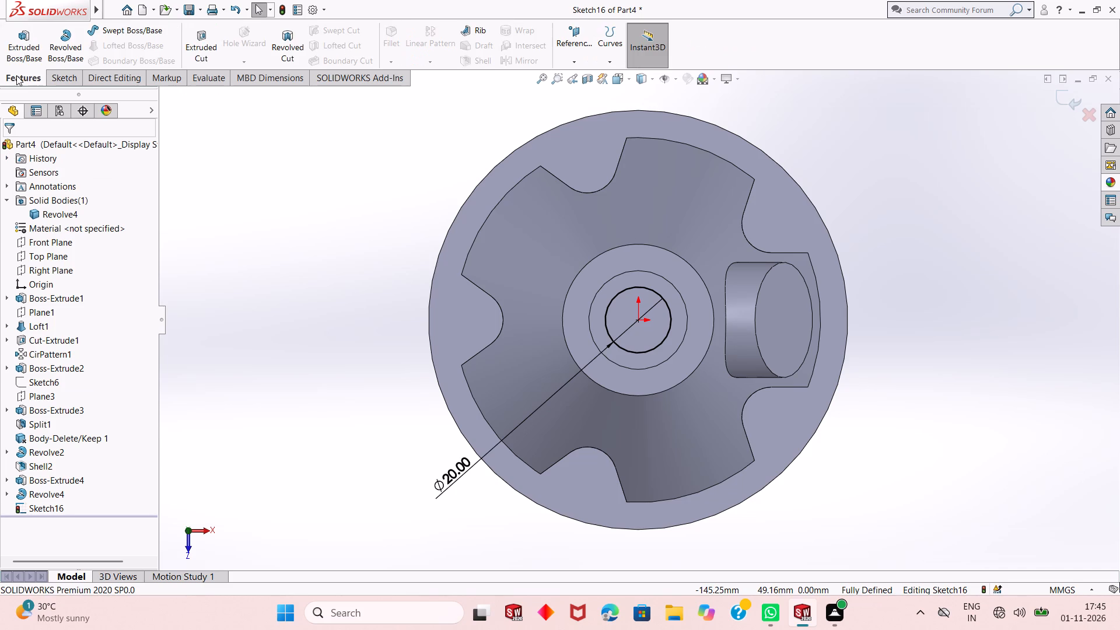
left_click(202, 47)
middle_click_drag(467, 398, 459, 173)
left_click(110, 229)
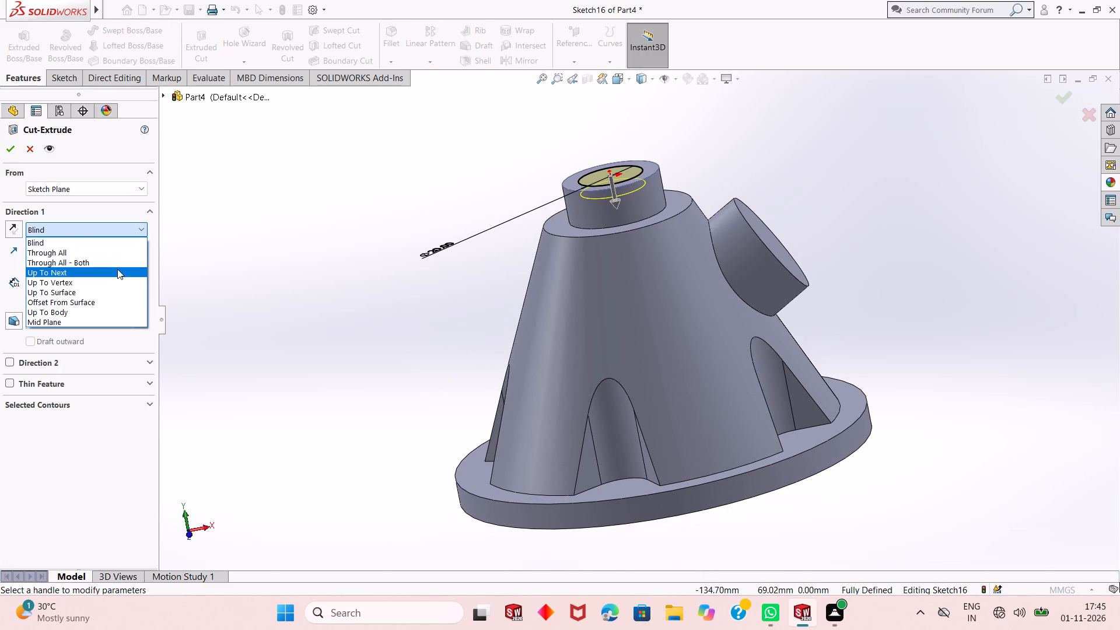
left_click(118, 250)
left_click(10, 152)
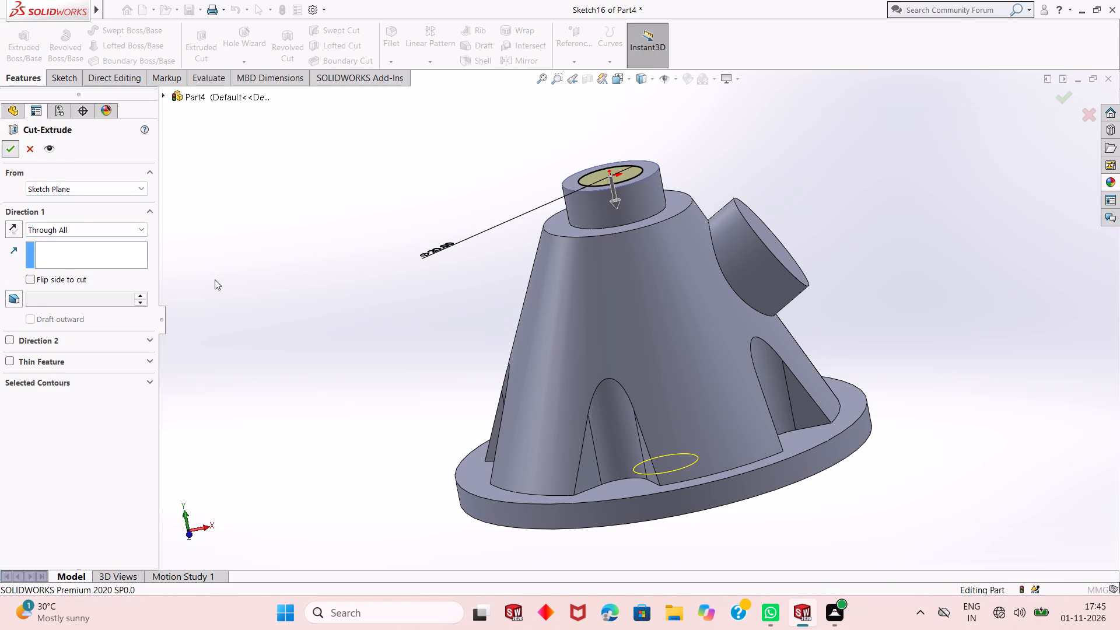
middle_click_drag(299, 362, 287, 132)
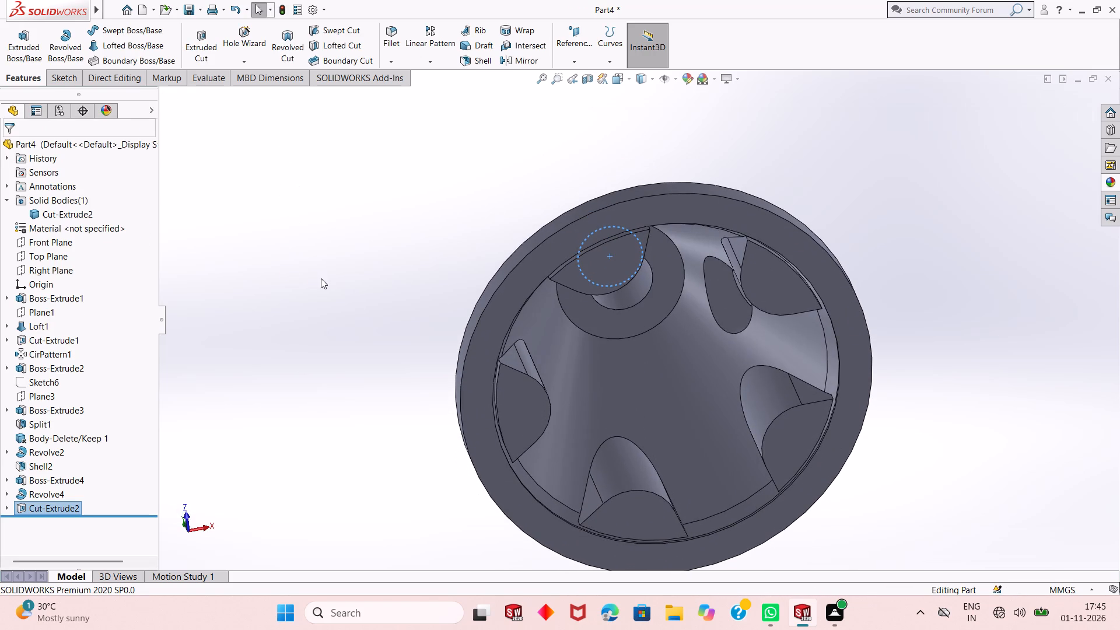
middle_click_drag(321, 278, 316, 369)
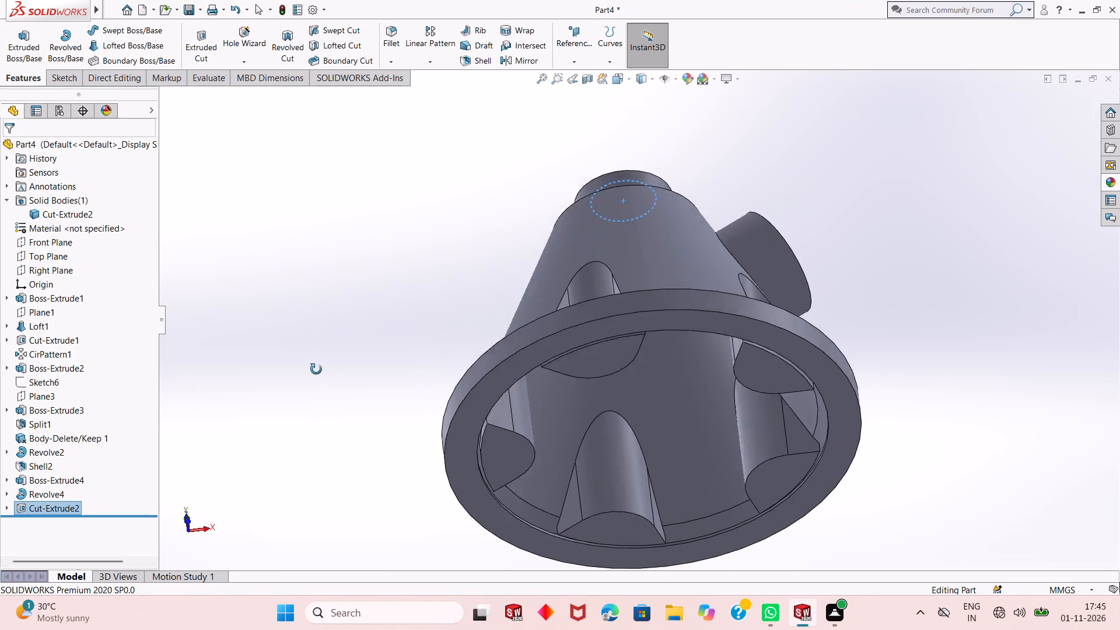
middle_click_drag(316, 369, 316, 390)
middle_click_drag(408, 274, 408, 449)
left_click(898, 282)
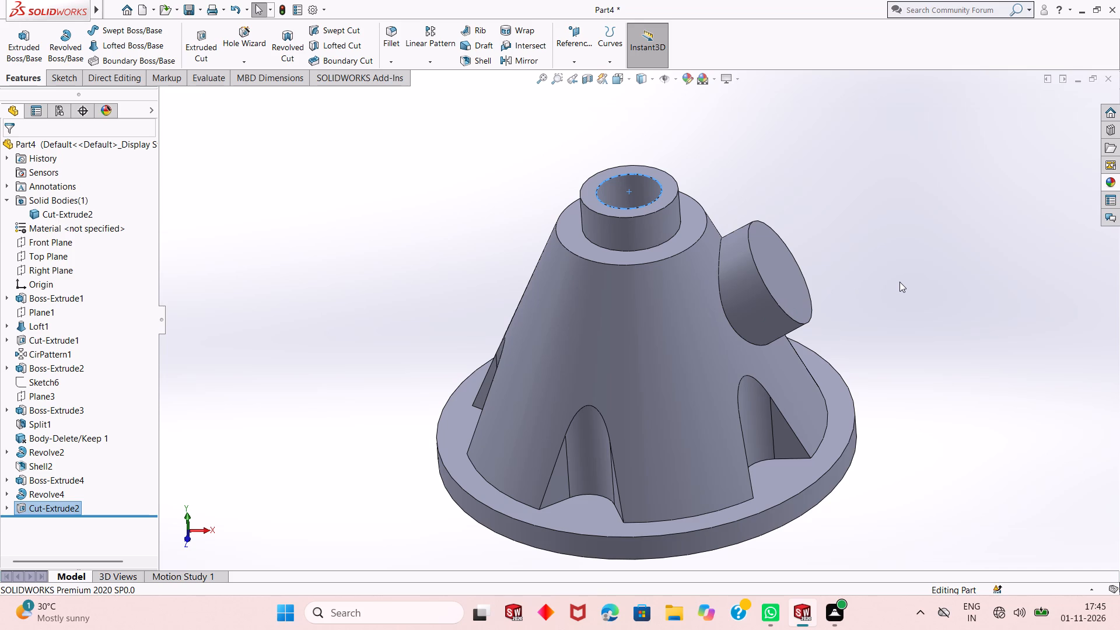
Start a sketch on the angled side boss's end face and draw a concentric circle about 12.9 mm in radius.
left_click(785, 272)
left_click(841, 241)
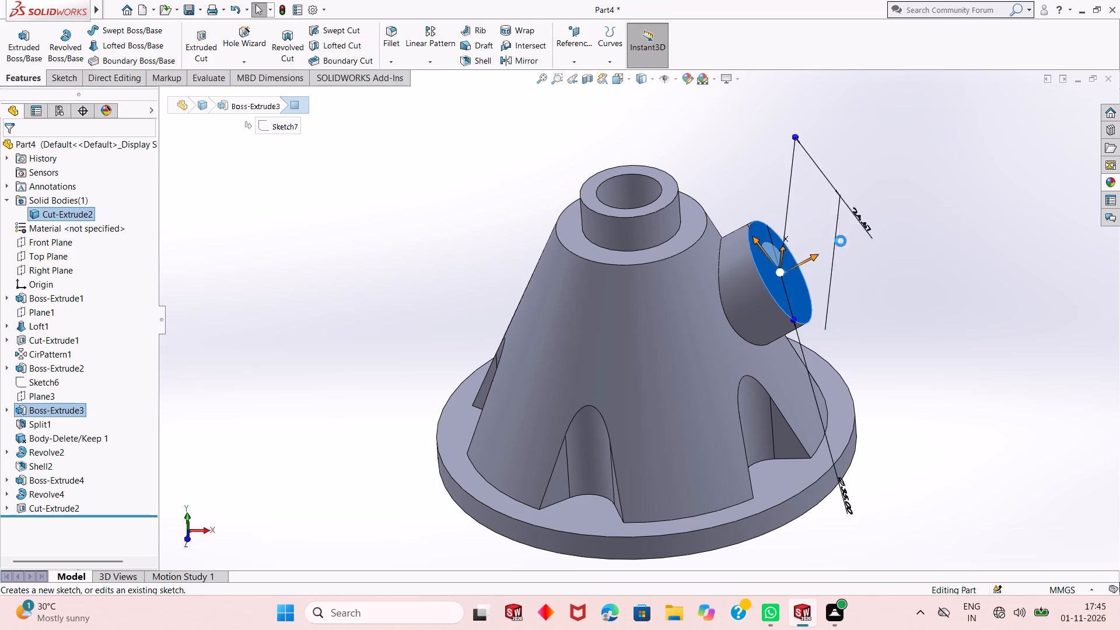
key("ctrl+8")
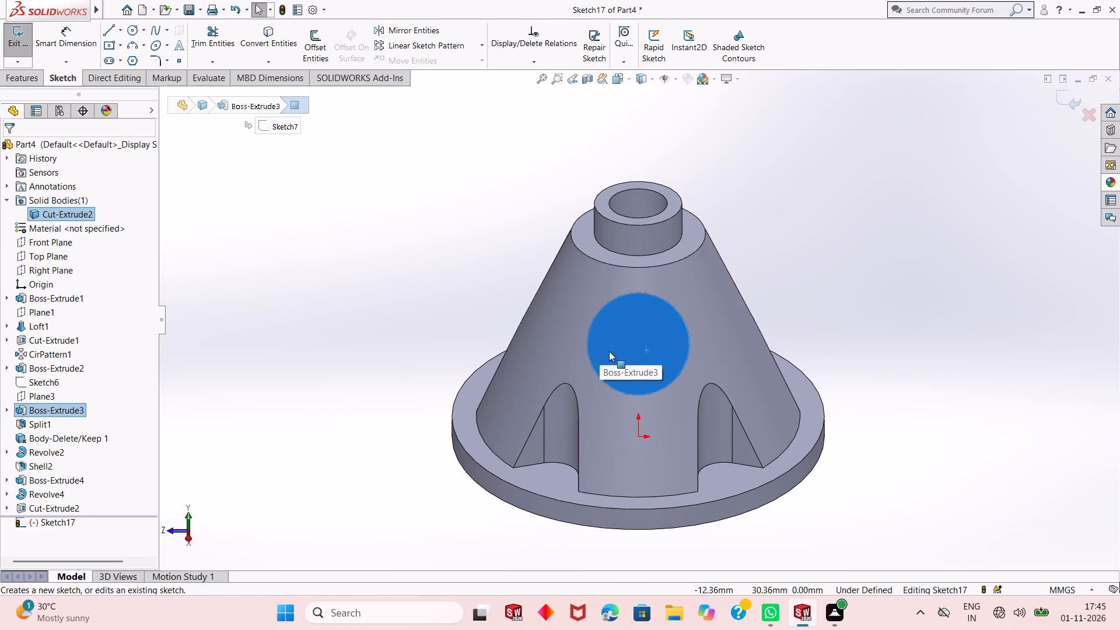
scroll(631, 361, "down", 2)
left_click(907, 259)
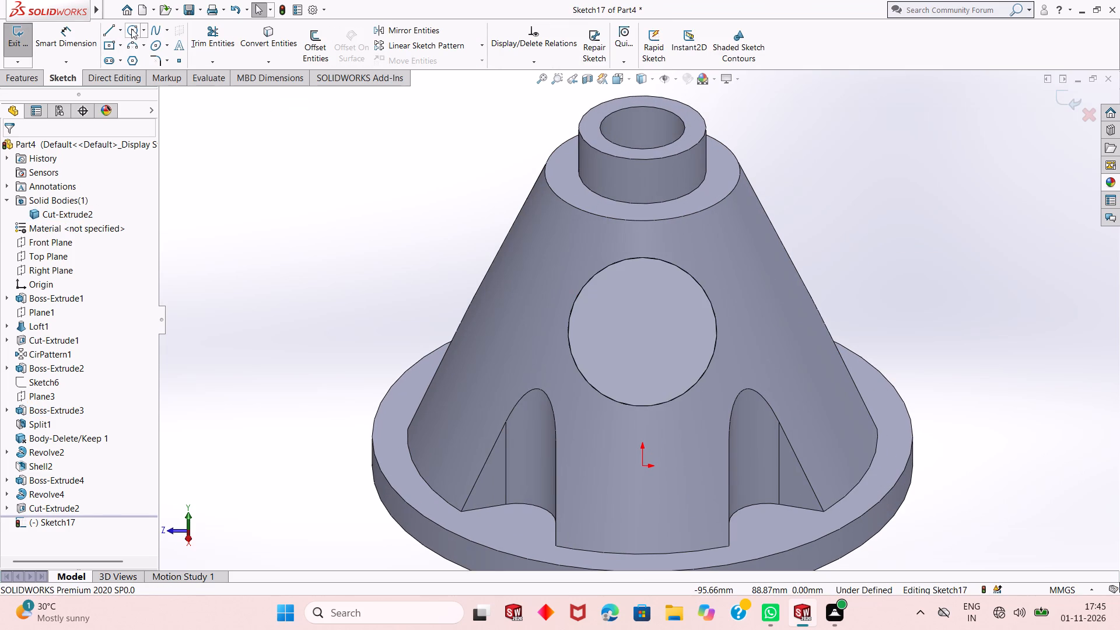
left_click(131, 29)
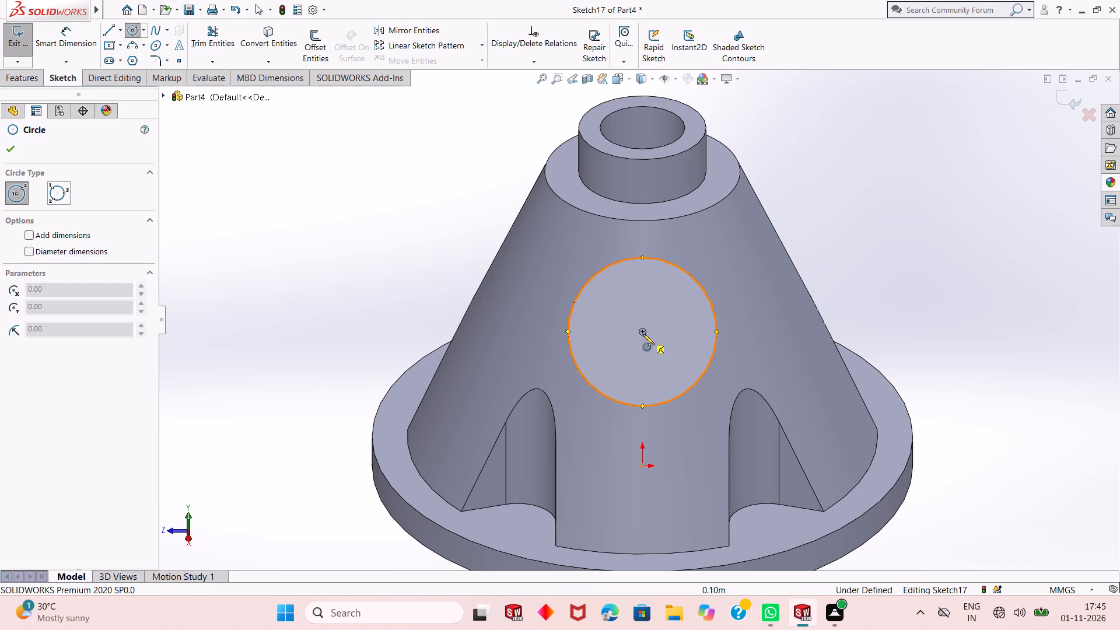
left_click(641, 330)
left_click(664, 282)
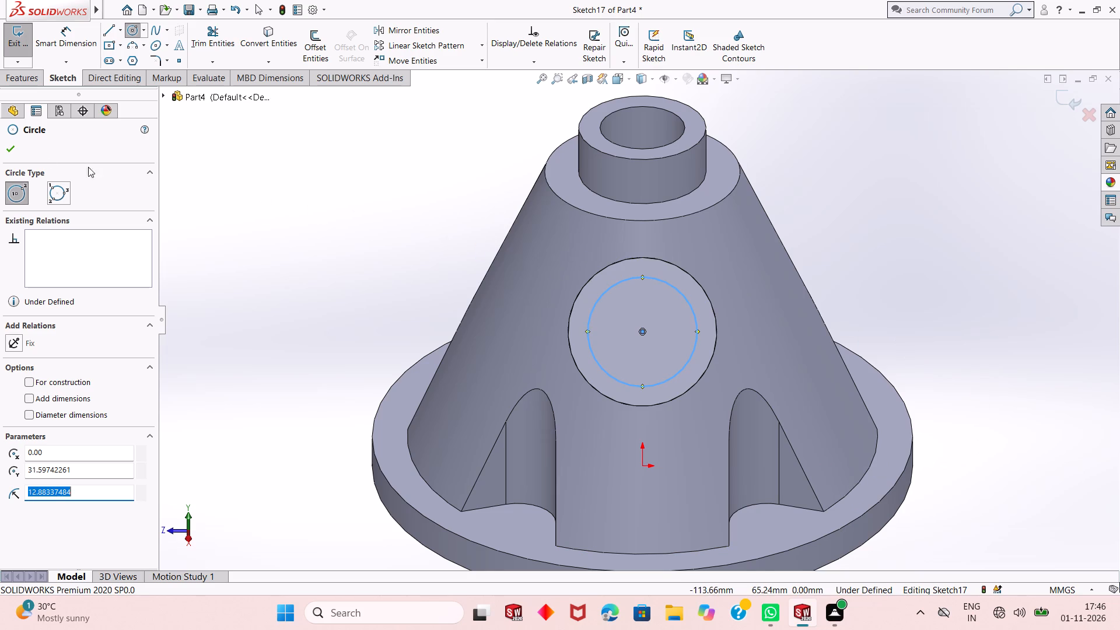
left_click(17, 155)
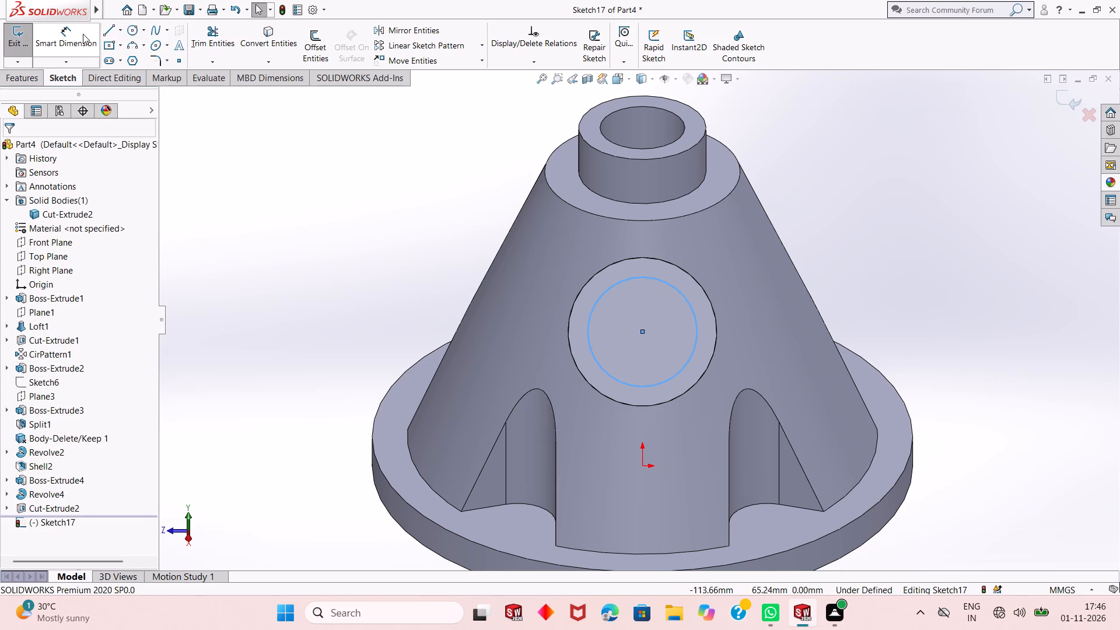
Dimension the circle on the angled side boss's end face at 20 mm diameter and finish dimensioning.
left_click(83, 34)
left_click(684, 370)
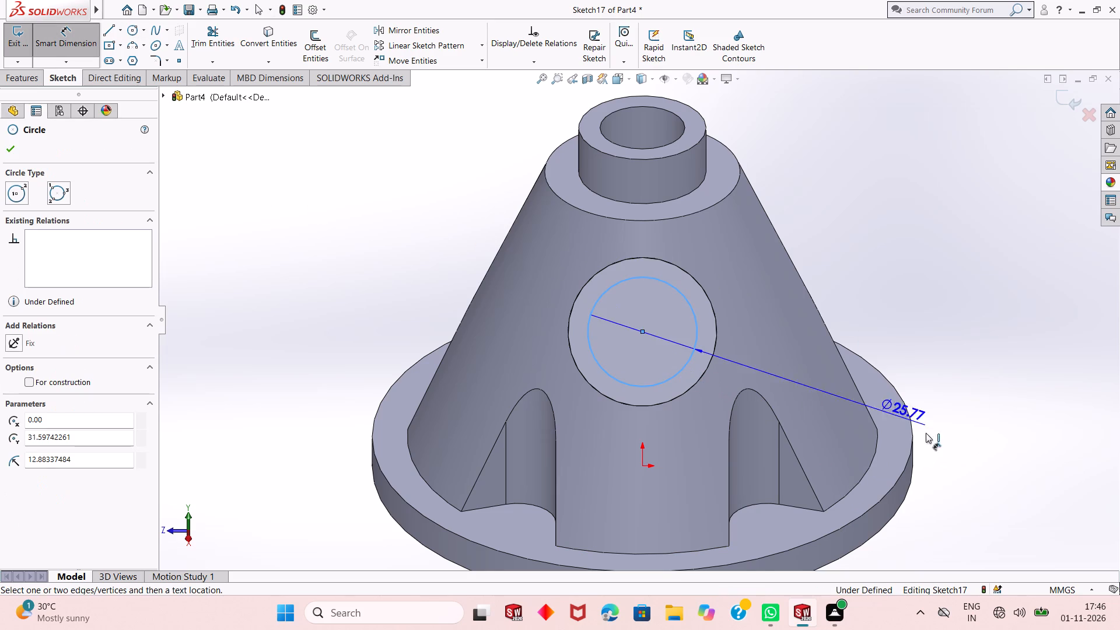
left_click(997, 466)
type("20")
key("Return")
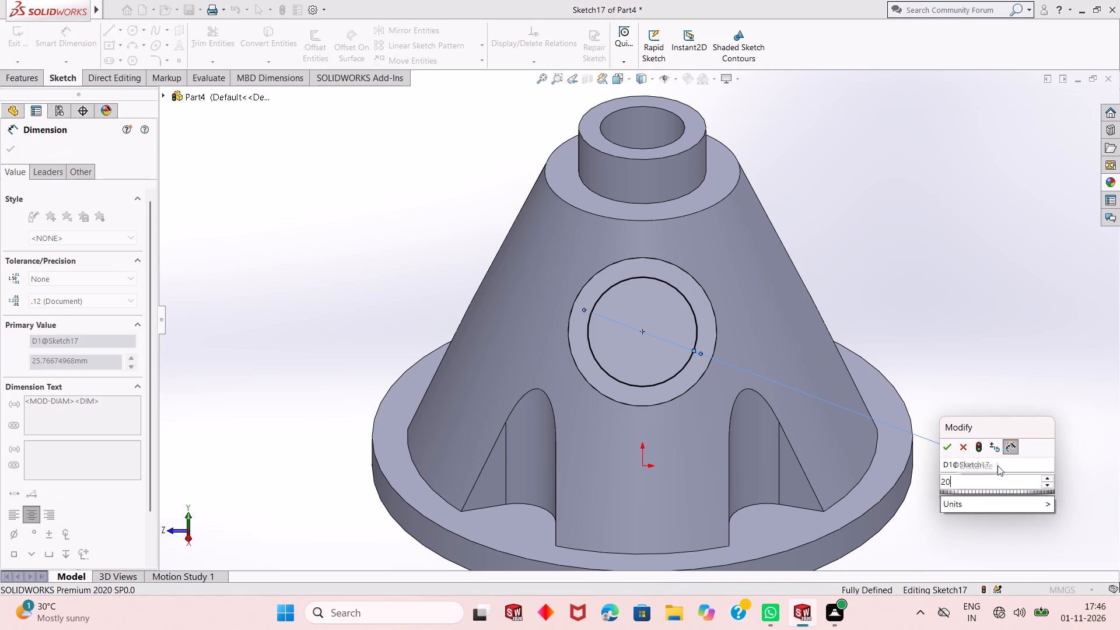
right_click(785, 166)
left_click(803, 203)
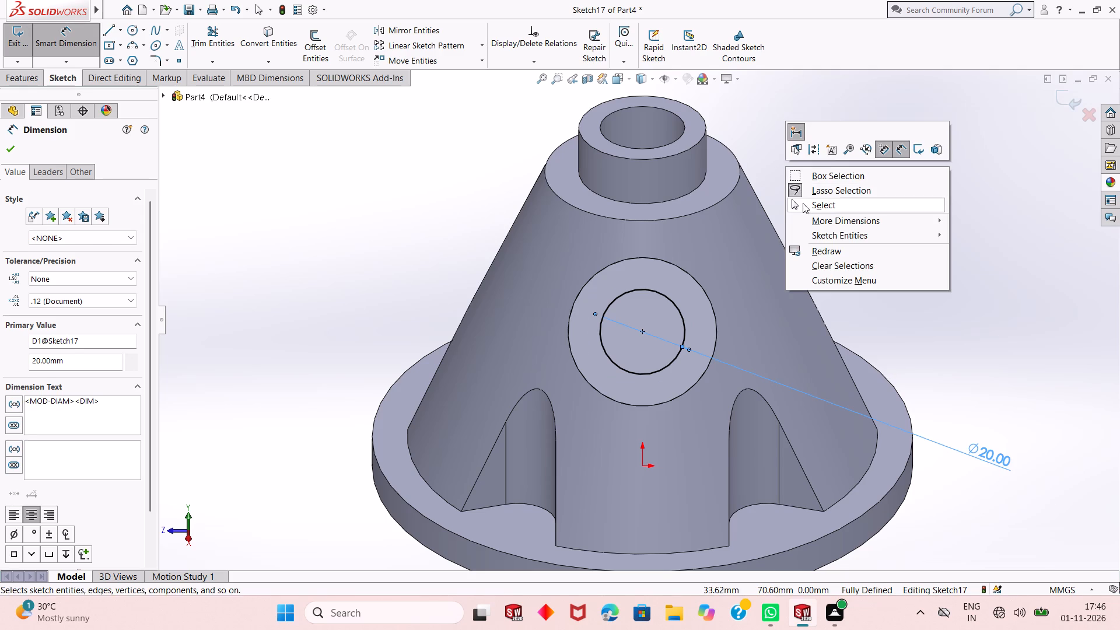
Convert the 20 mm circle on the side boss's end face to construction geometry.
left_click(667, 365)
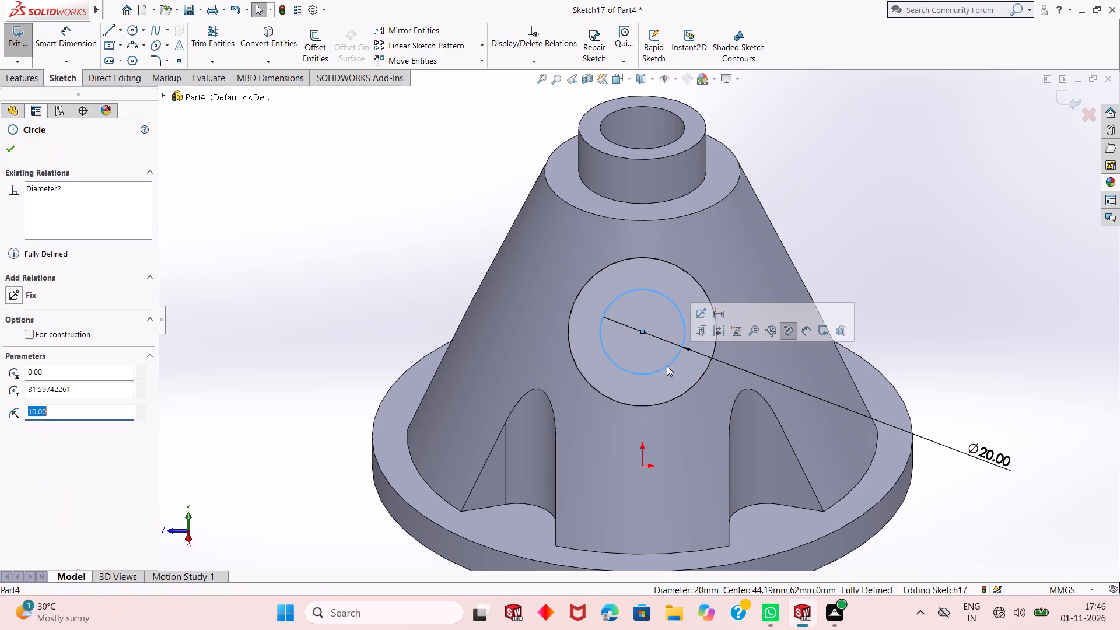
left_click(718, 332)
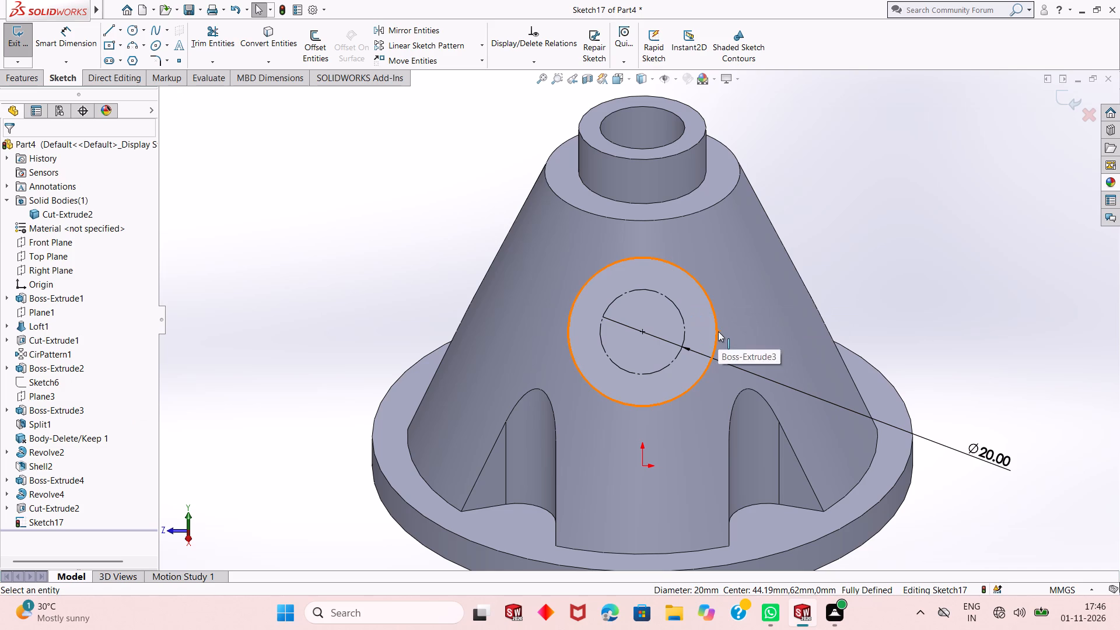
left_click(460, 222)
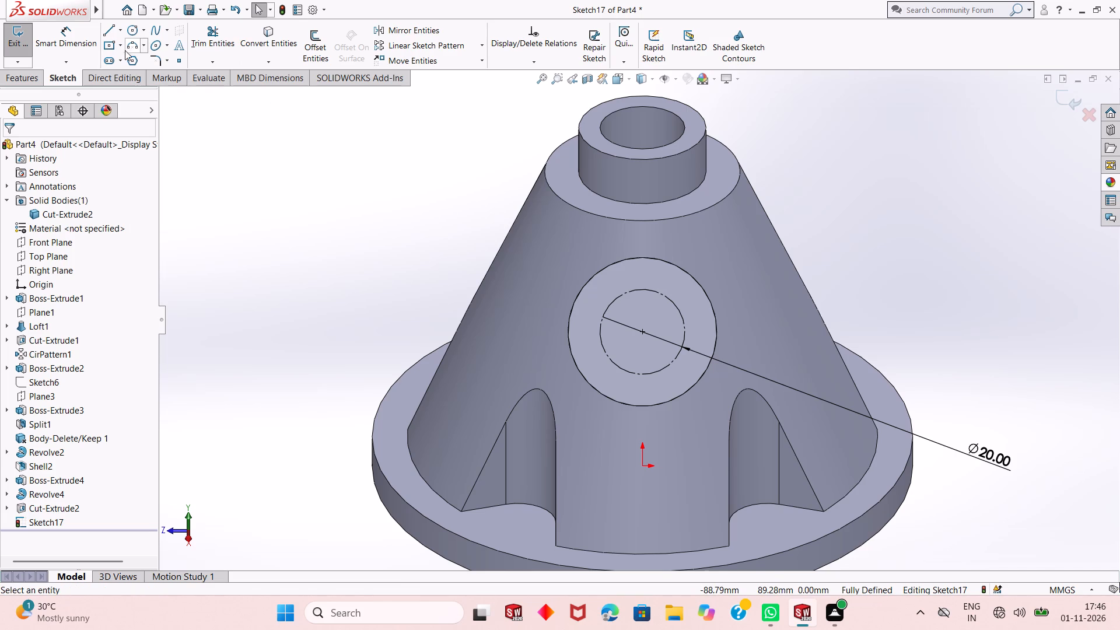
Draw two centrelines from the circle's centre, one down to the right about 21.3 mm long, one down to the left about 23.5 mm long.
left_click(117, 27)
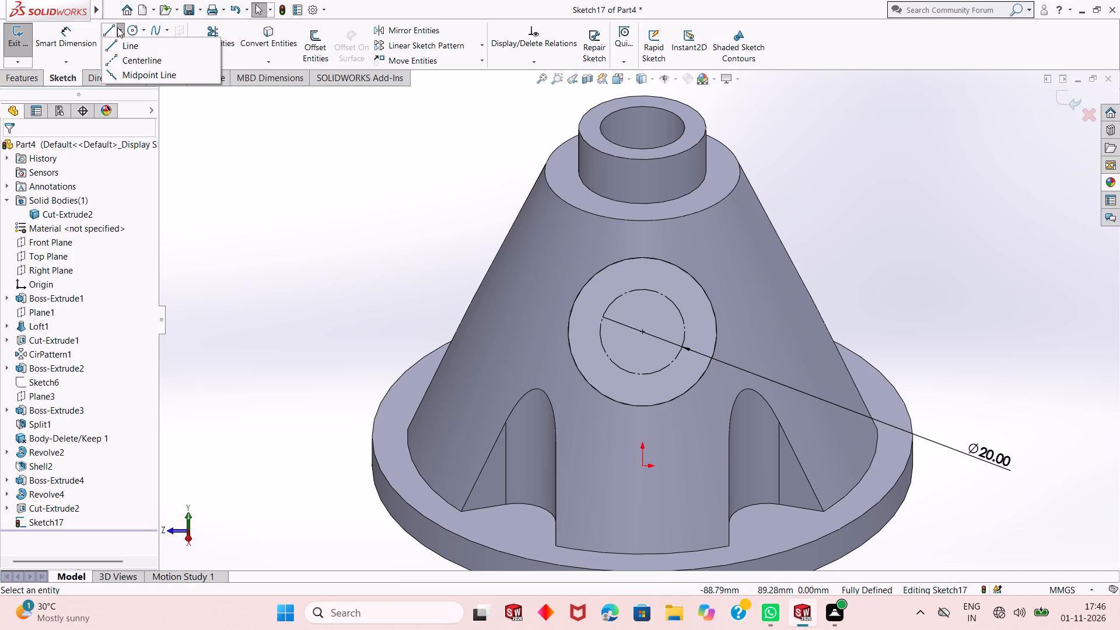
left_click(123, 57)
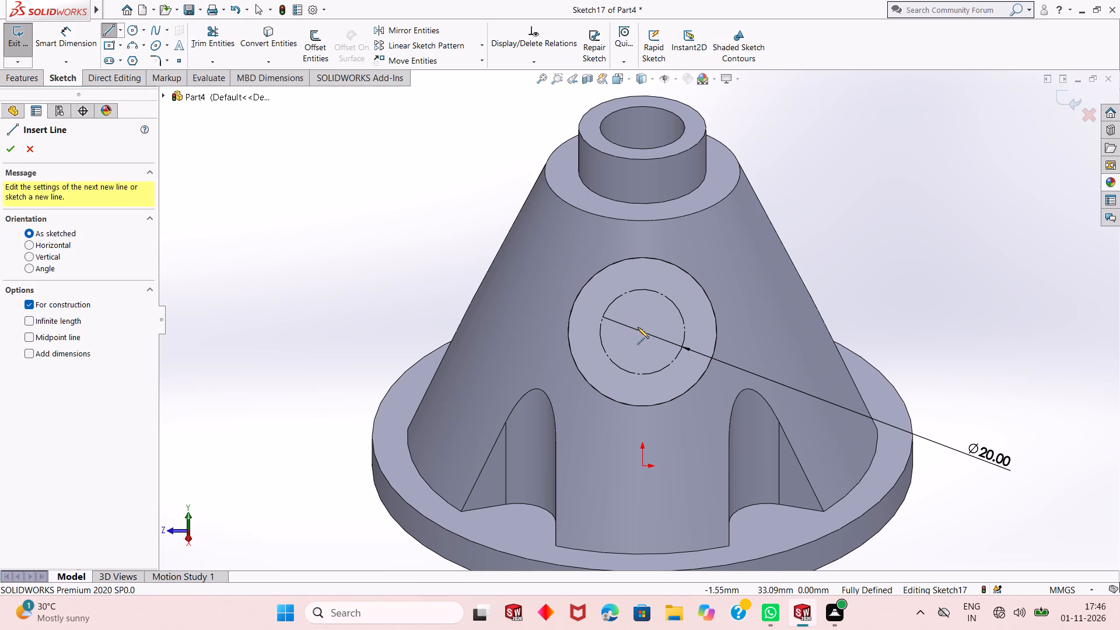
left_click(643, 333)
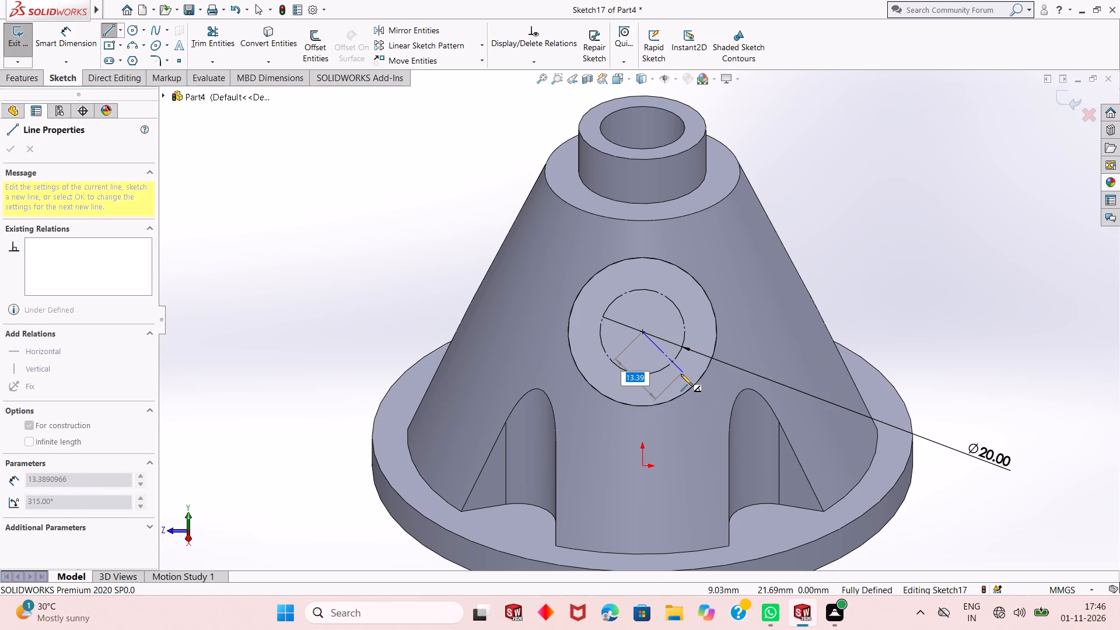
left_click(699, 402)
right_click(699, 402)
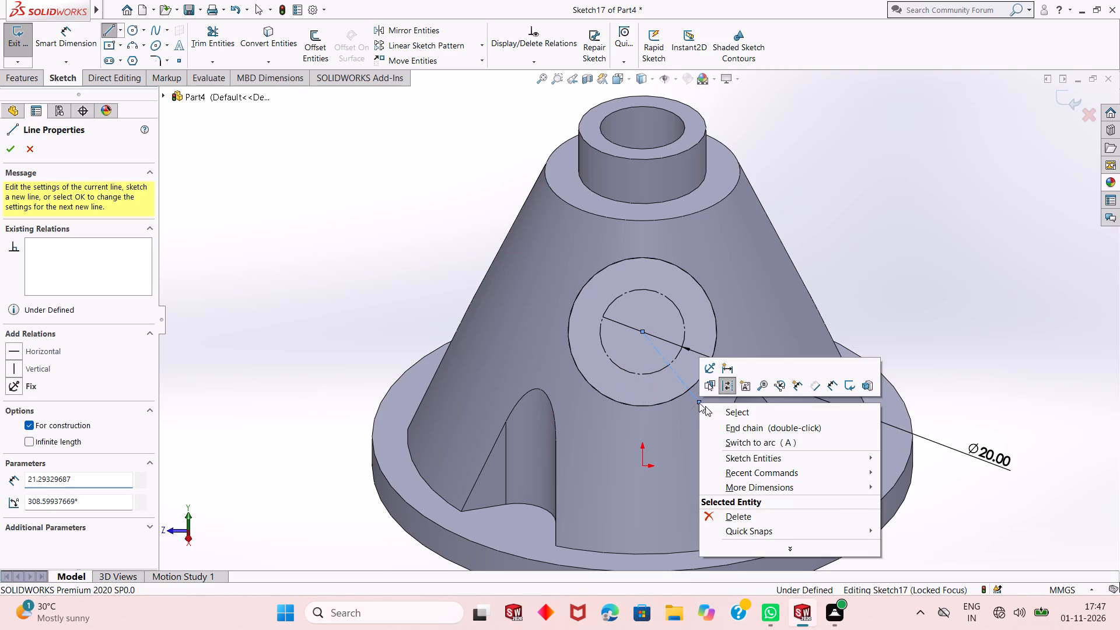
left_click(713, 409)
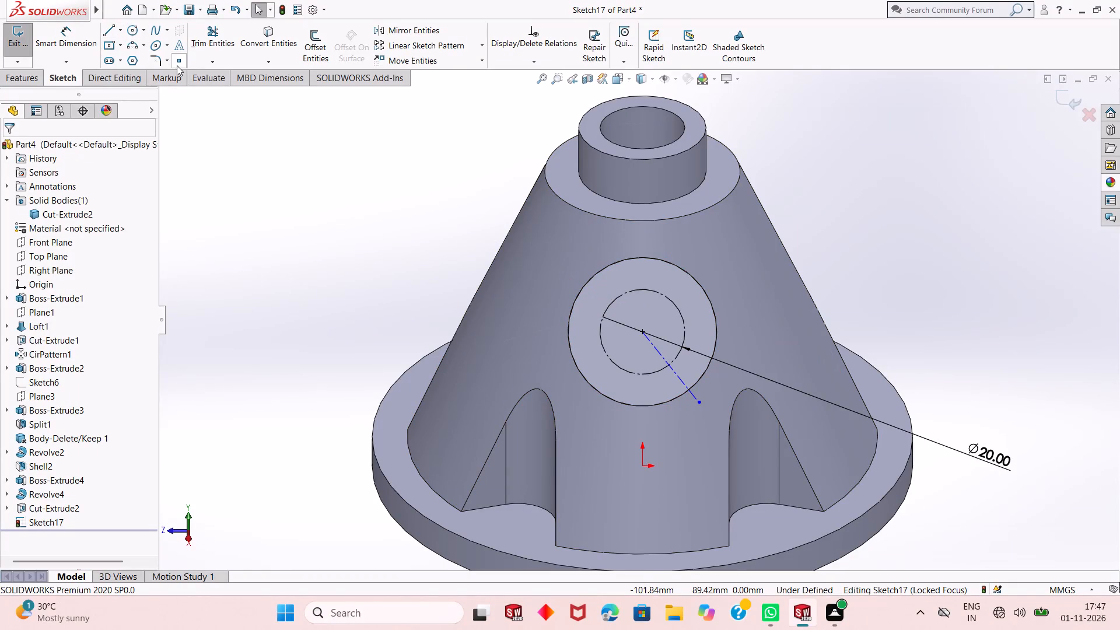
left_click(120, 36)
left_click(128, 61)
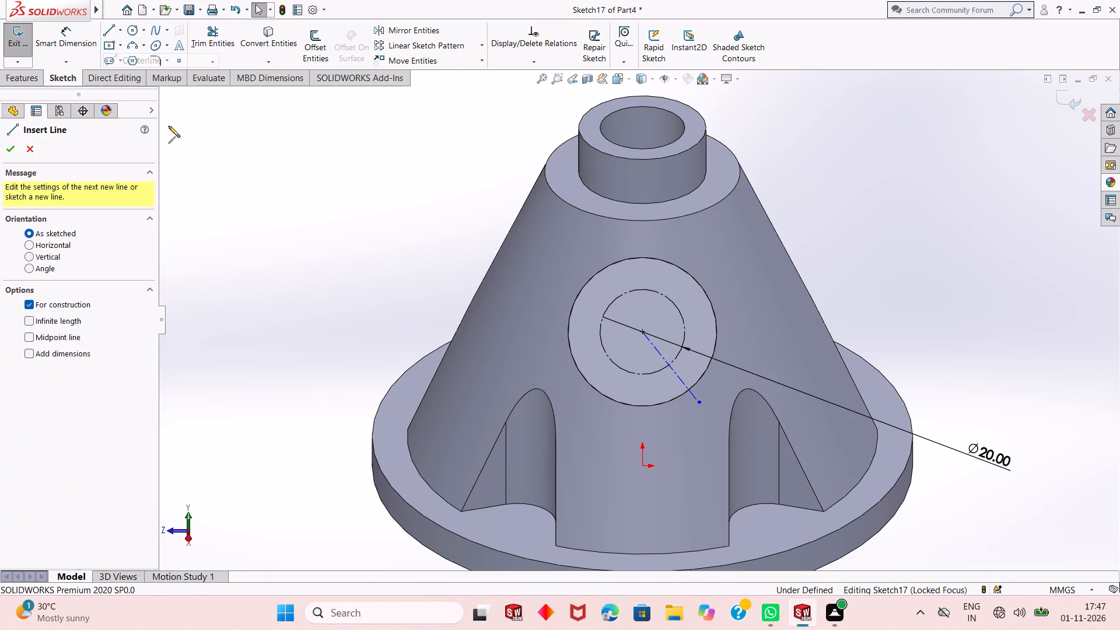
left_click(642, 331)
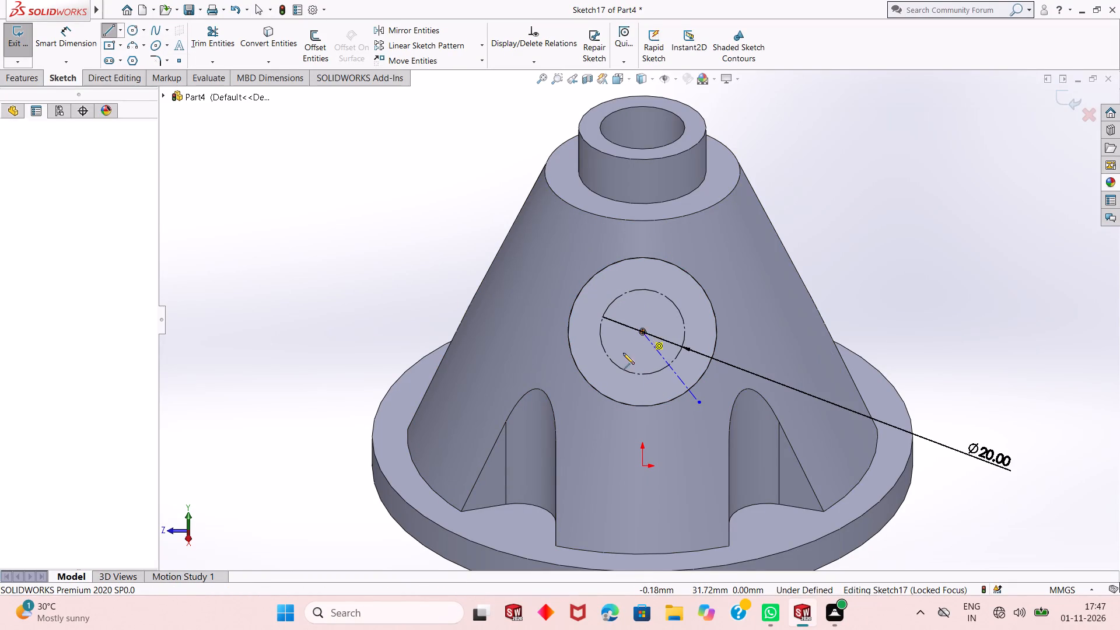
left_click(574, 402)
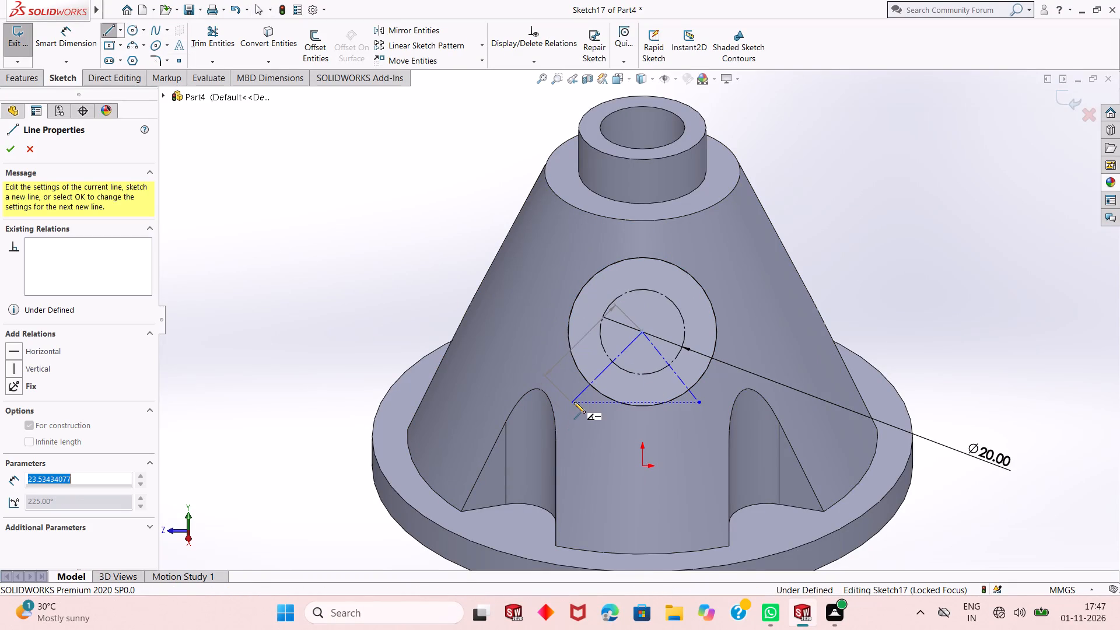
right_click(574, 402)
left_click(589, 406)
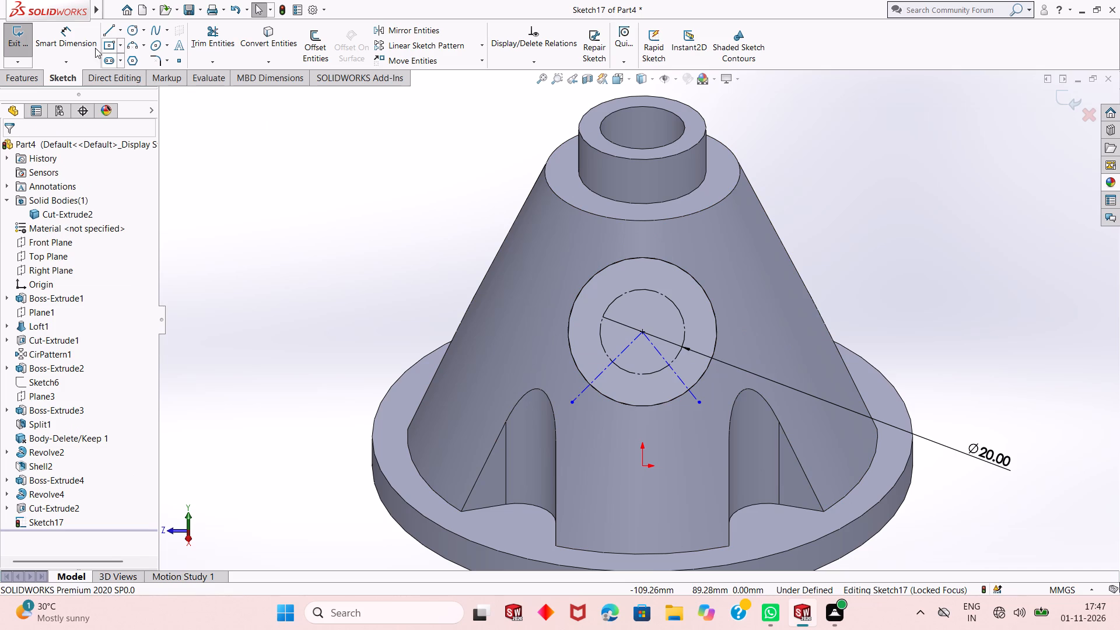
Dimension the angle between the right-hand centreline and the downward vertical through the circle's centre at 35°.
left_click(87, 39)
scroll(667, 360, "down", 1)
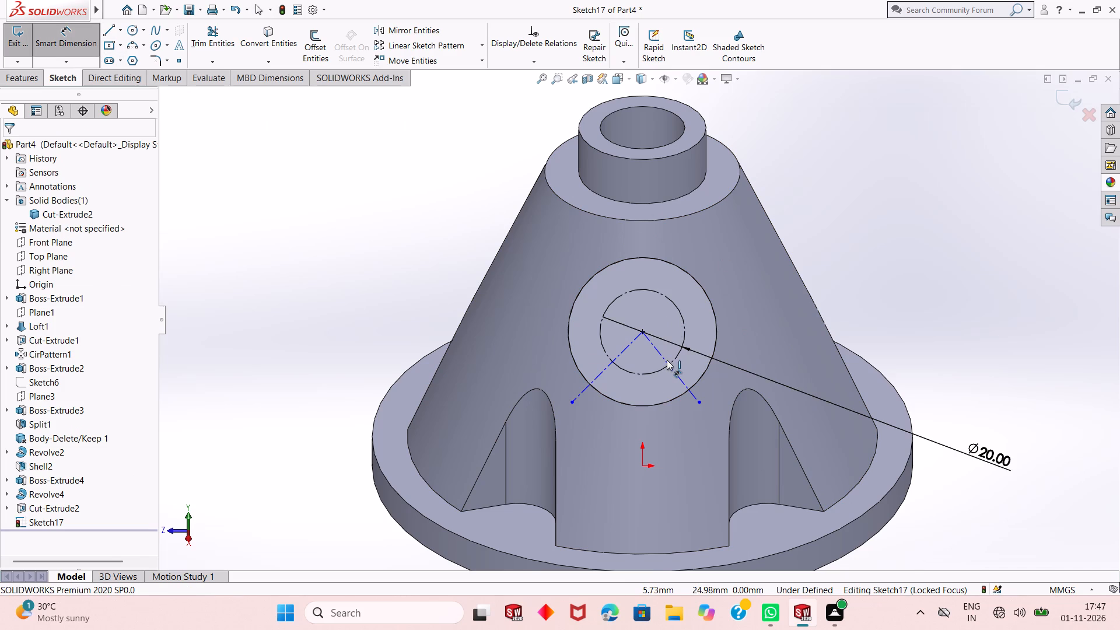
left_click(677, 375)
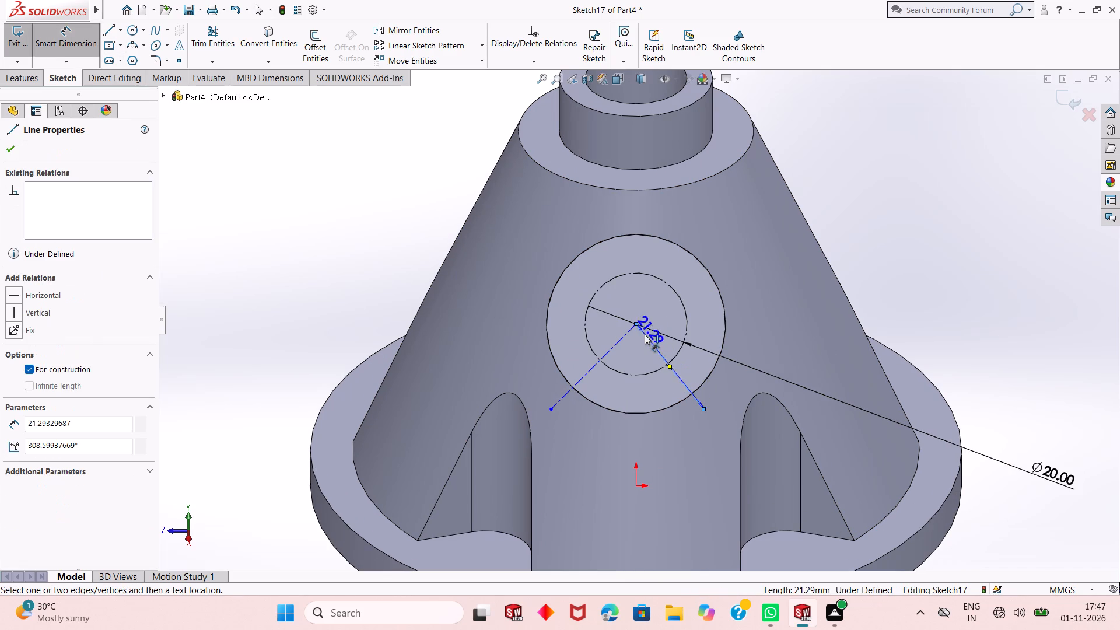
left_click(635, 323)
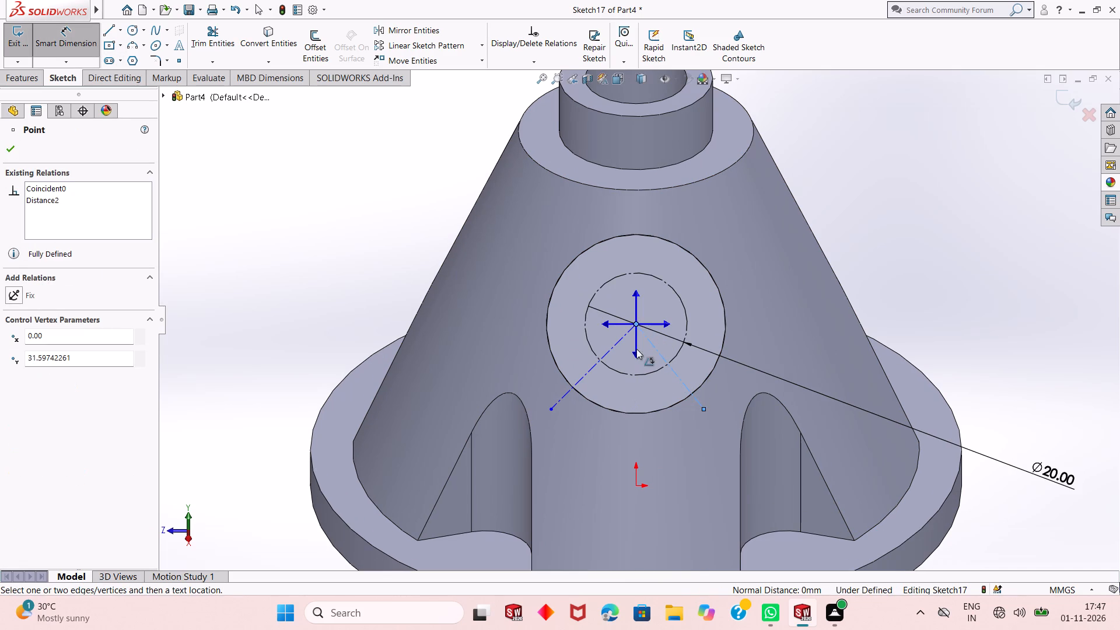
left_click(636, 349)
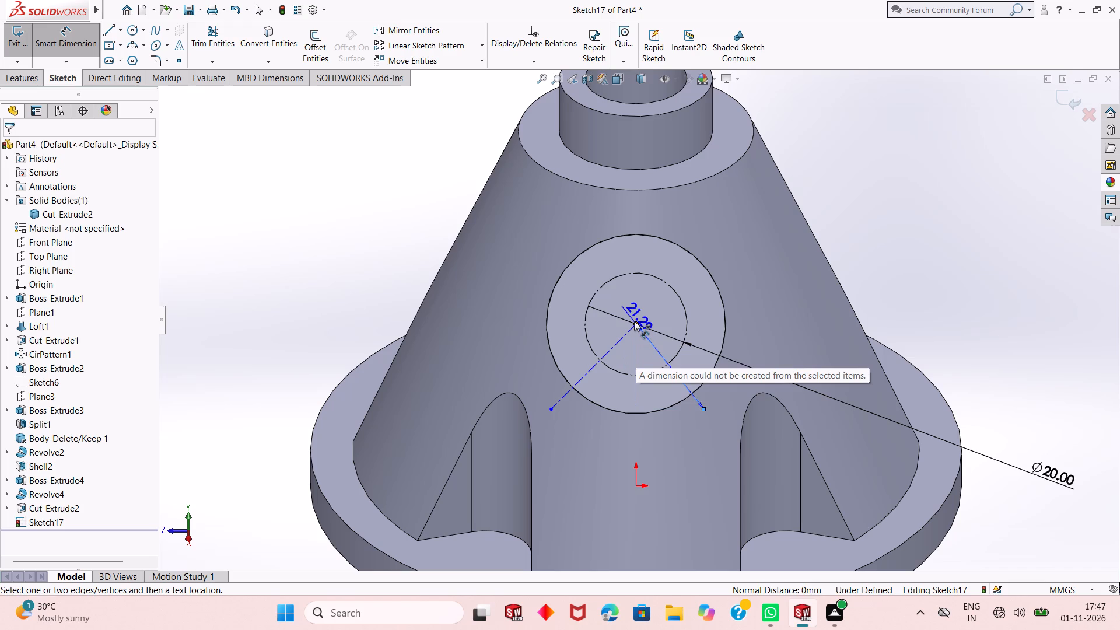
left_click(634, 321)
left_click(633, 356)
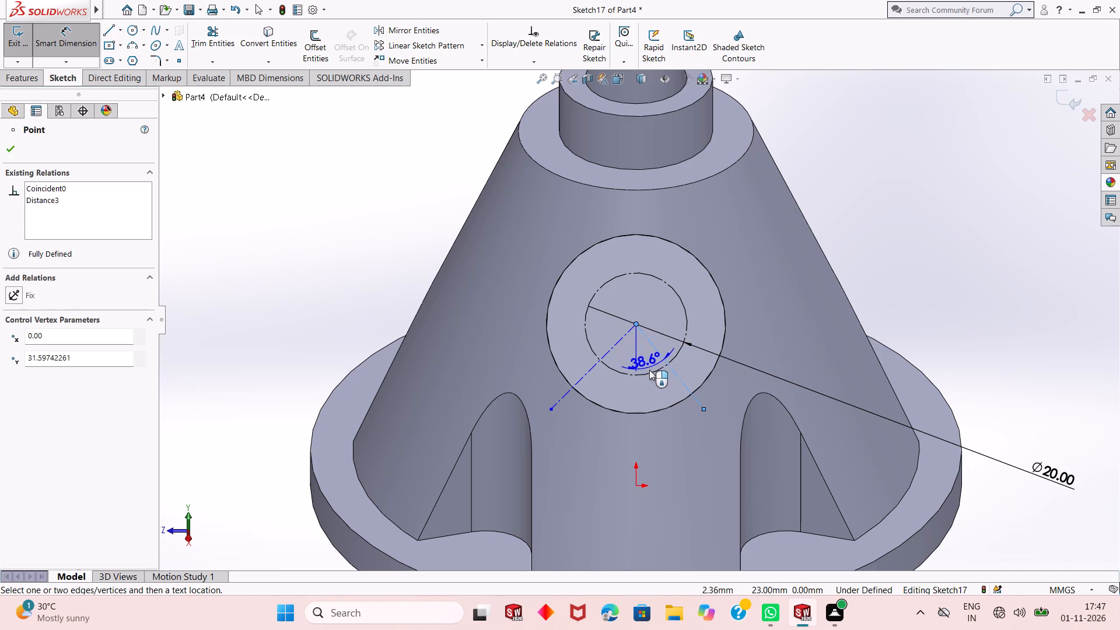
left_click(658, 381)
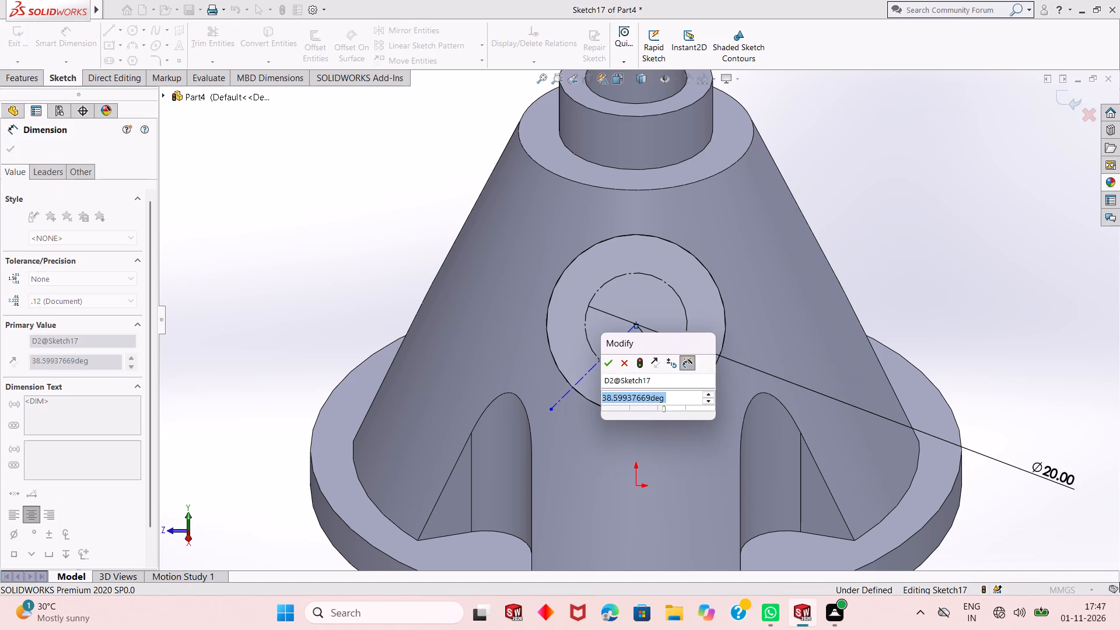
type("35")
key("Return")
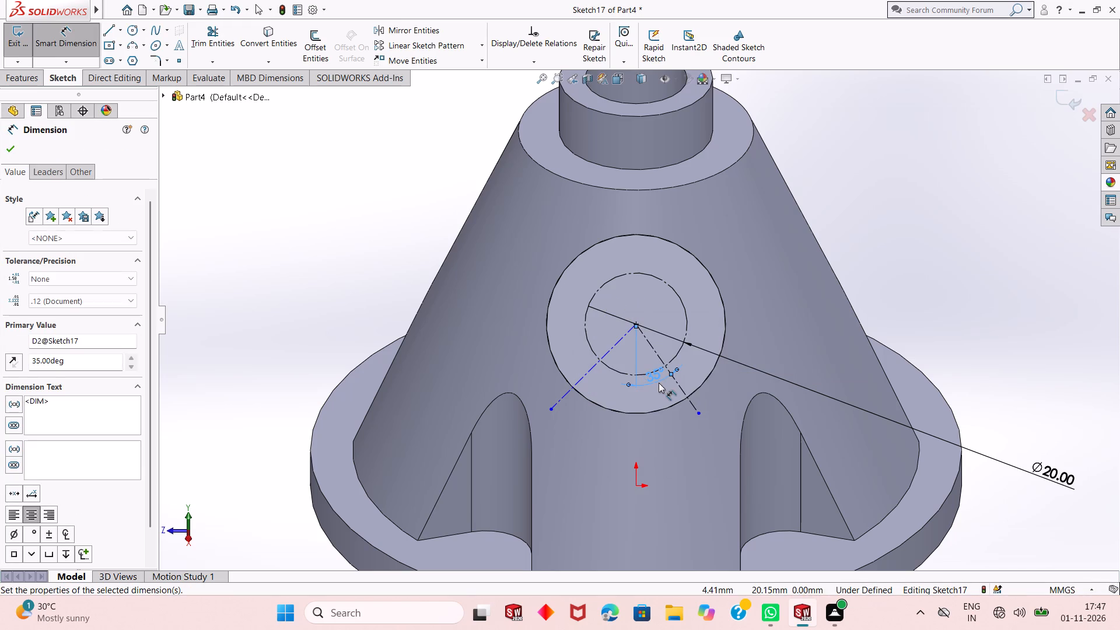
Dimension the left-hand centreline at 35° from the downward vertical through the circle's centre and finish dimensioning.
left_click(621, 340)
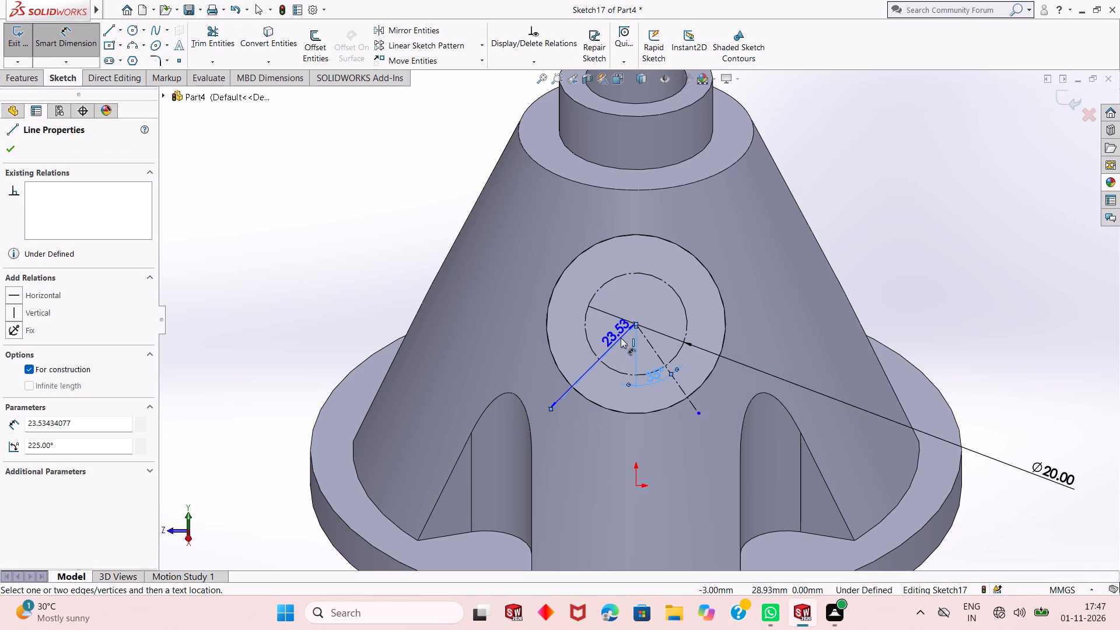
left_click(633, 324)
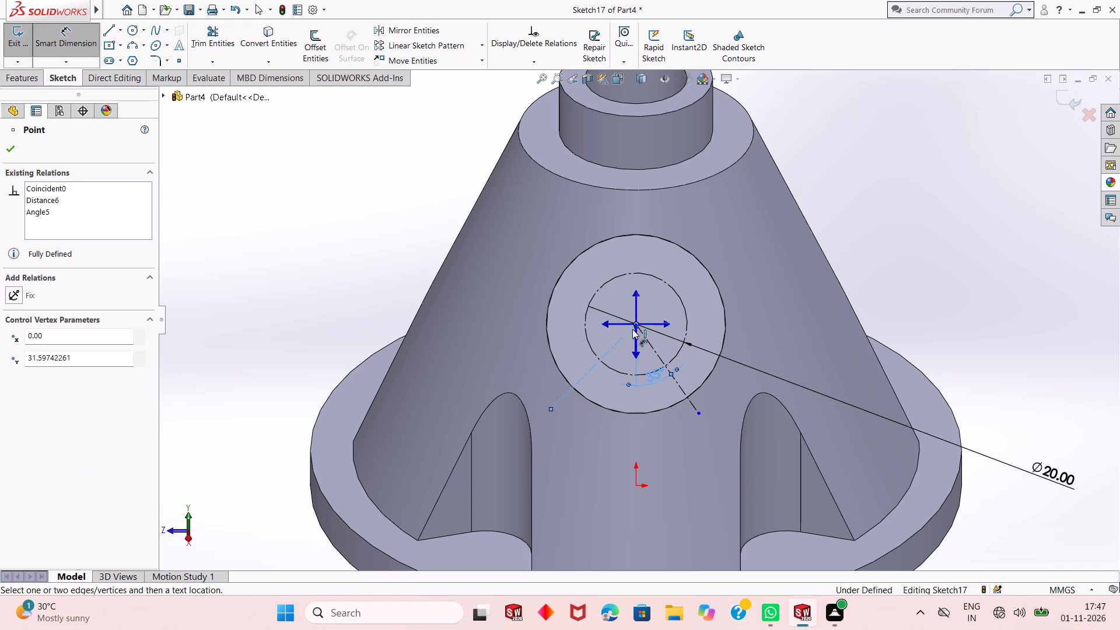
left_click(635, 357)
left_click(621, 378)
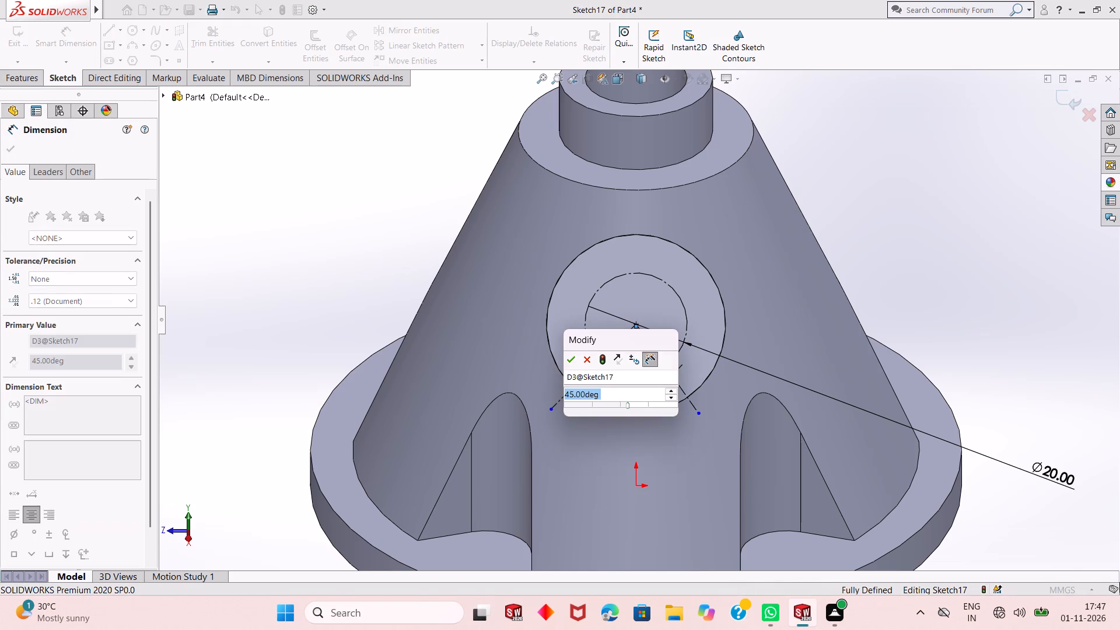
key("Return")
key("3")
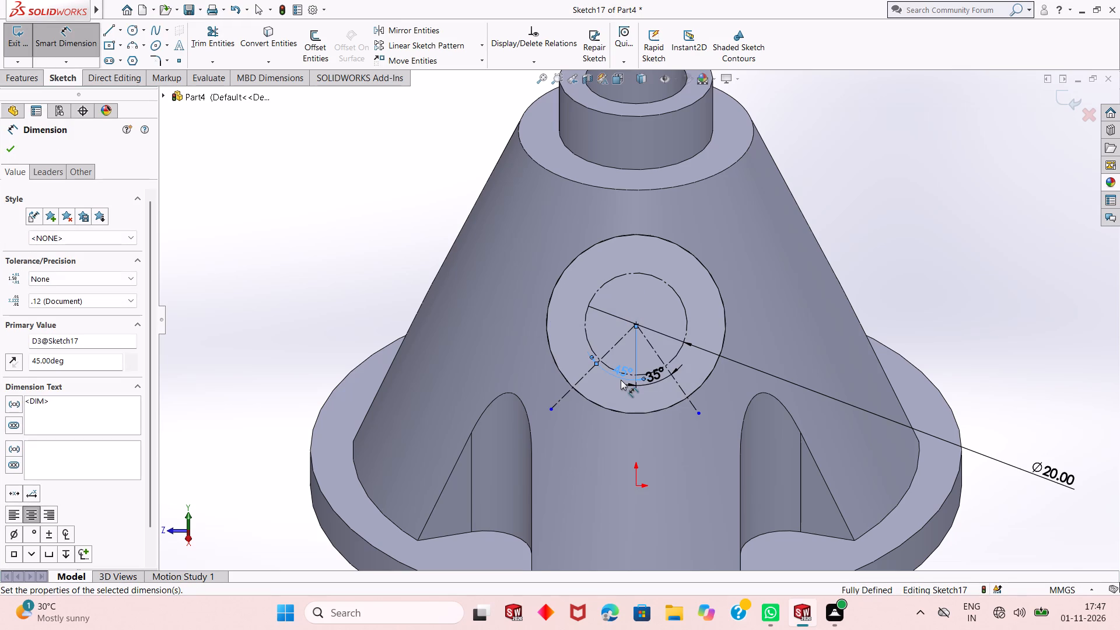
double_click(621, 380)
type("35")
key("Return")
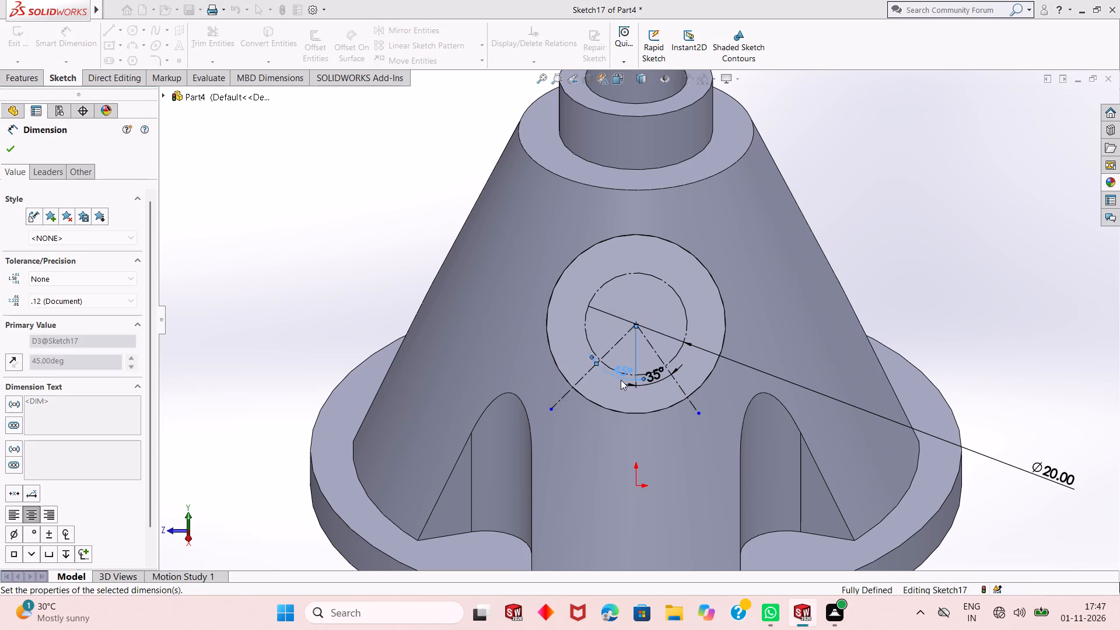
right_click(926, 272)
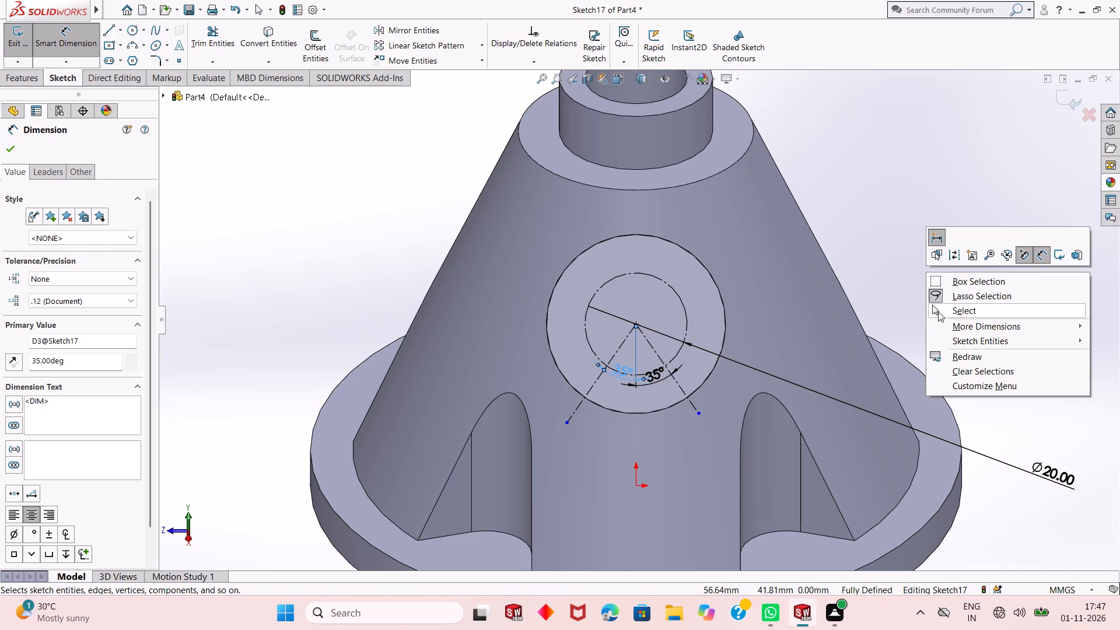
left_click(938, 312)
Offset the 20 mm construction circle on the side boss's end face by 2.5 mm in both directions.
scroll(631, 351, "down", 1)
left_click(685, 355)
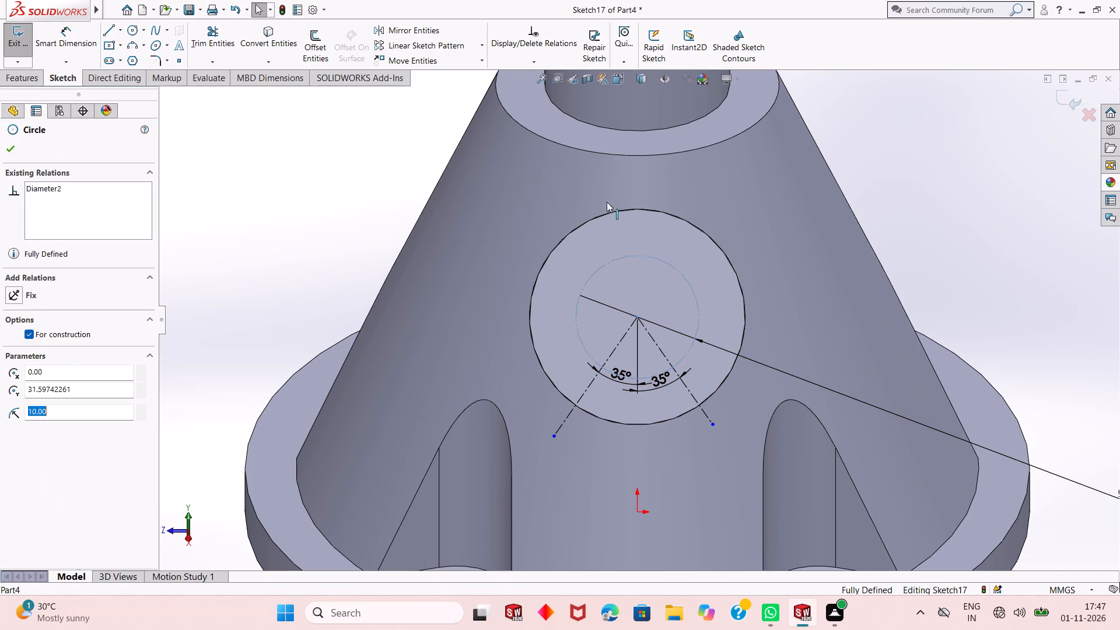
left_click(300, 46)
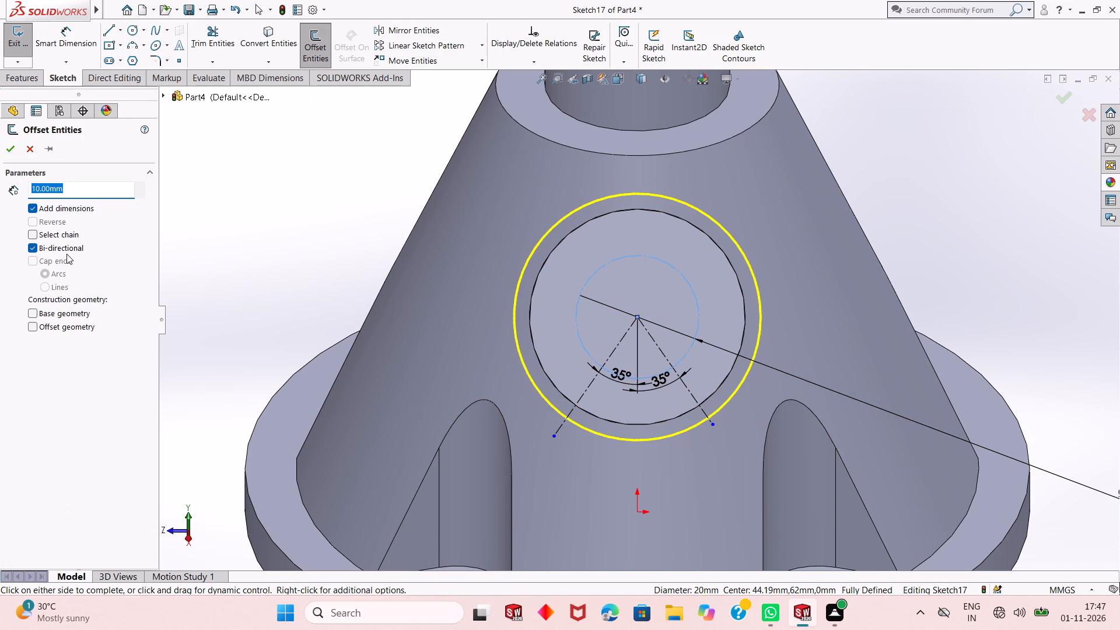
left_click(69, 236)
left_click(69, 236)
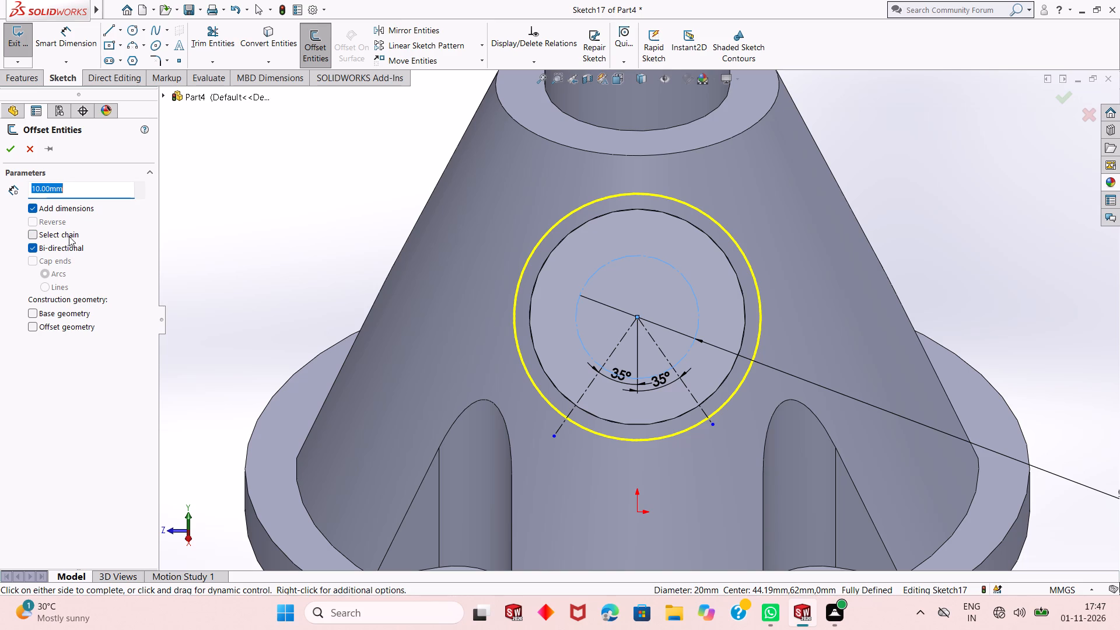
left_click(69, 249)
left_click(66, 223)
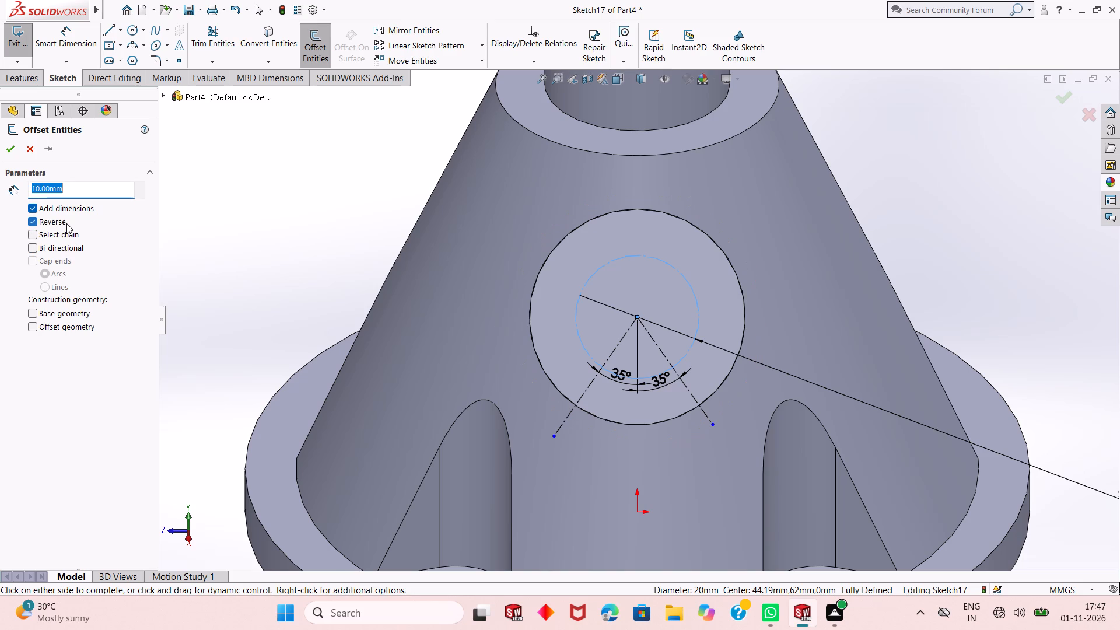
left_click(66, 223)
scroll(481, 349, "up", 2)
middle_click_drag(584, 388, 588, 388)
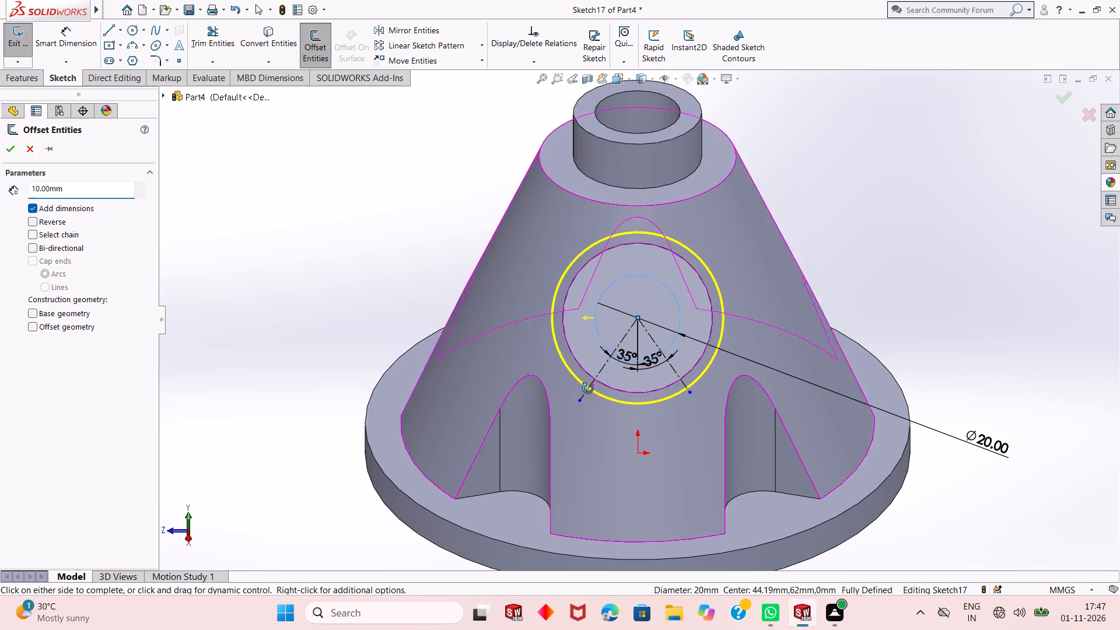
middle_click_drag(588, 388, 552, 402)
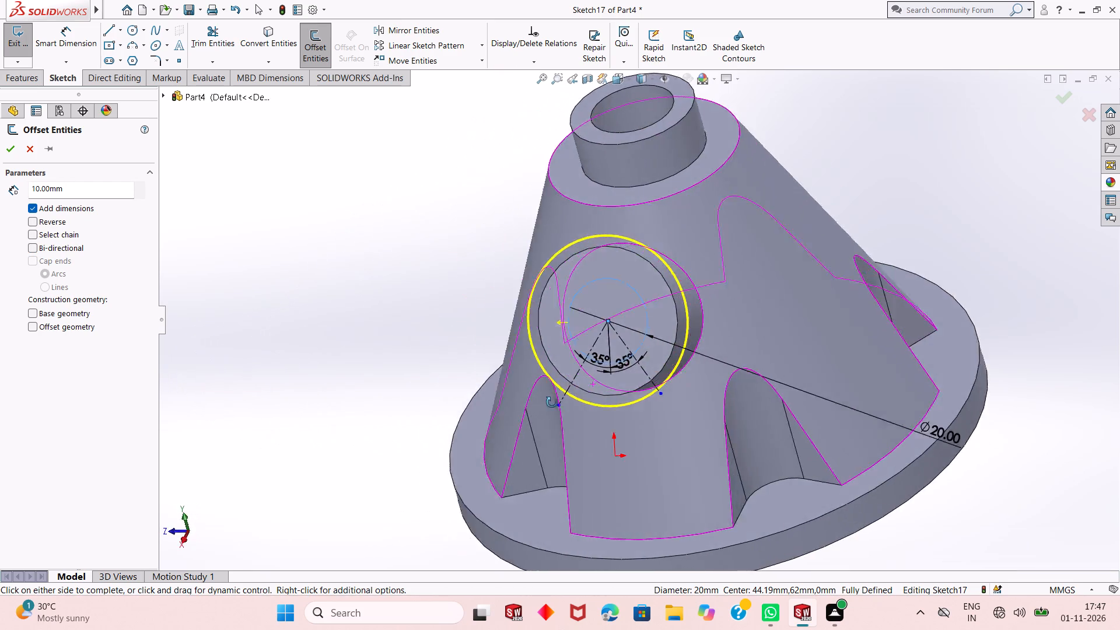
middle_click_drag(552, 402, 563, 383)
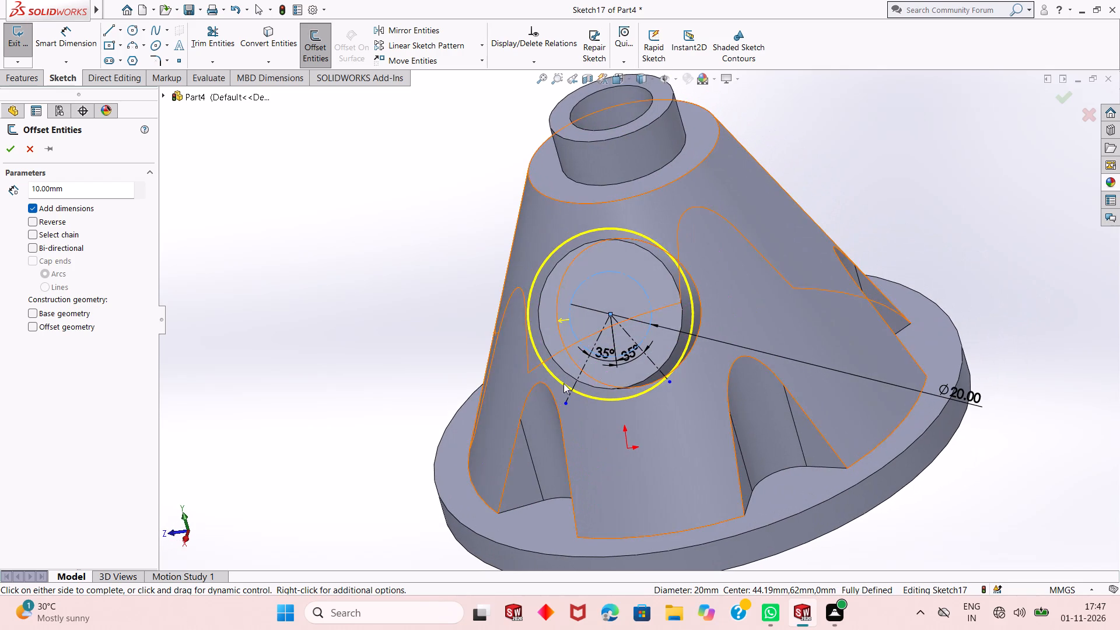
double_click(73, 190)
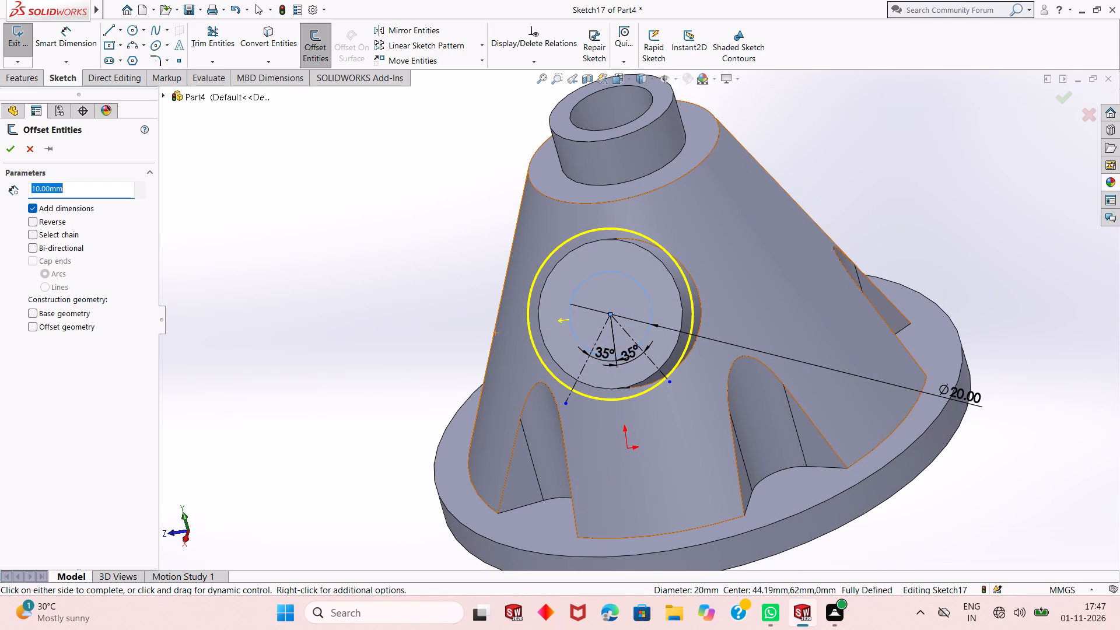
type("2.5")
key("Return")
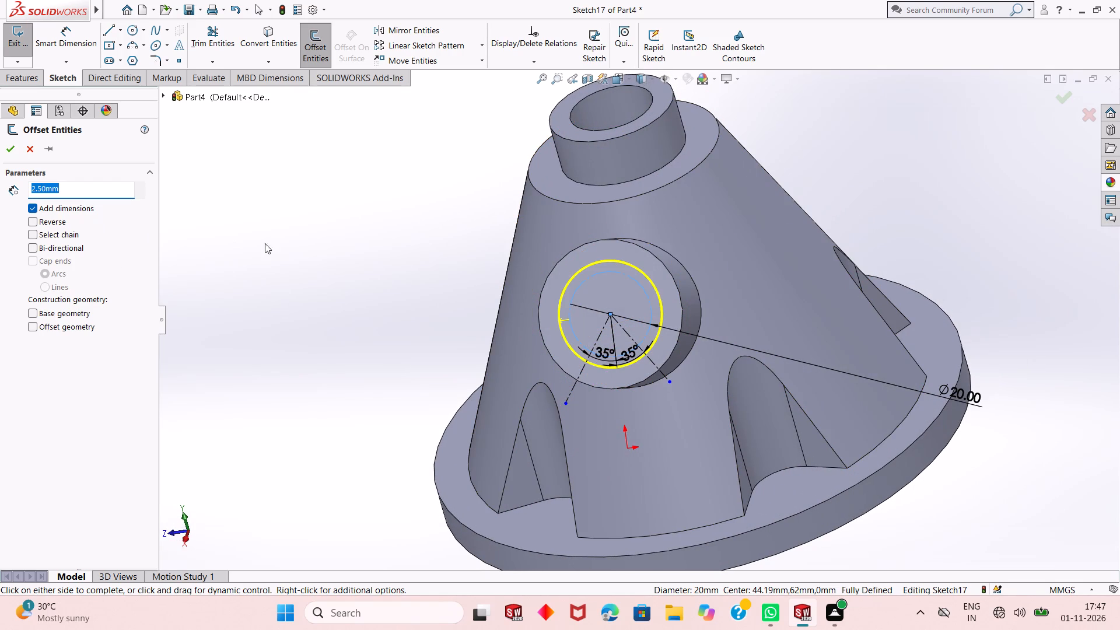
middle_click_drag(531, 307, 569, 299)
scroll(593, 307, "down", 3)
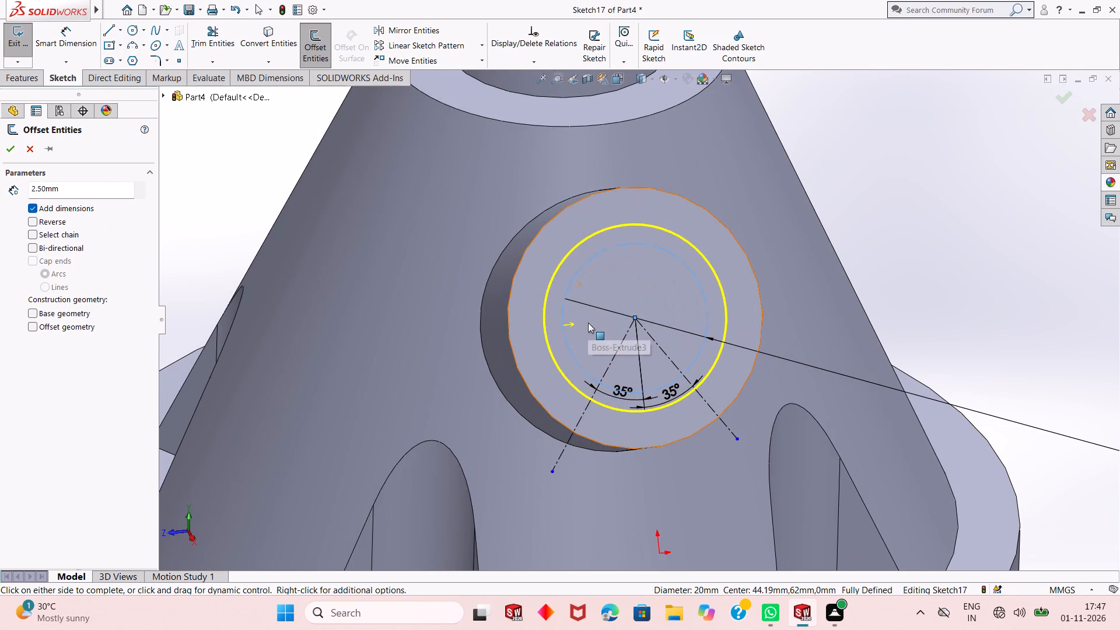
left_click(60, 246)
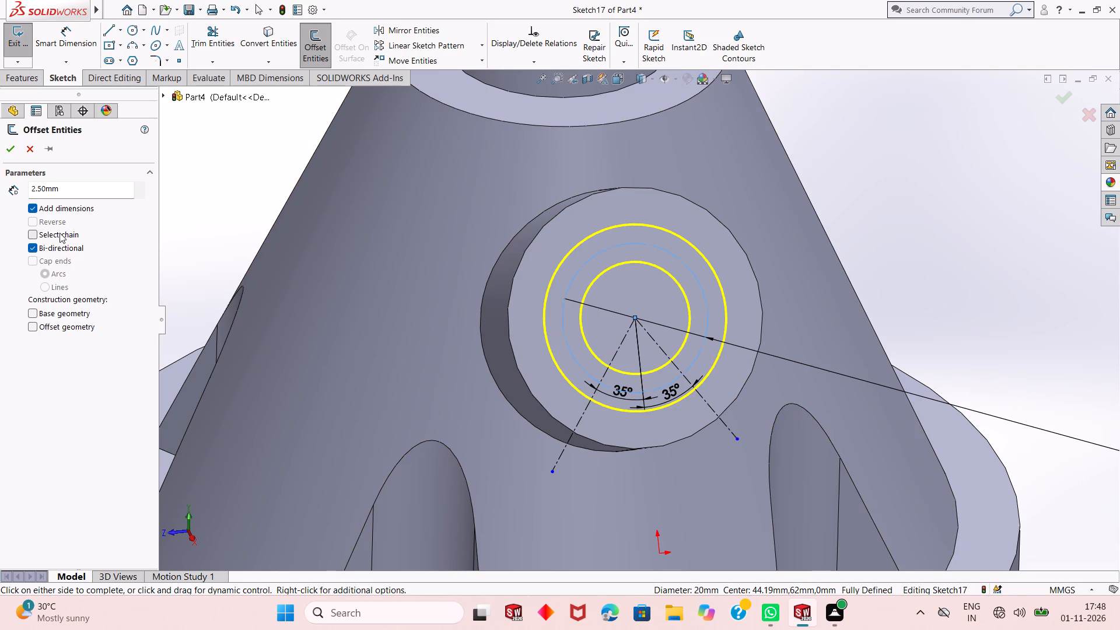
left_click(10, 148)
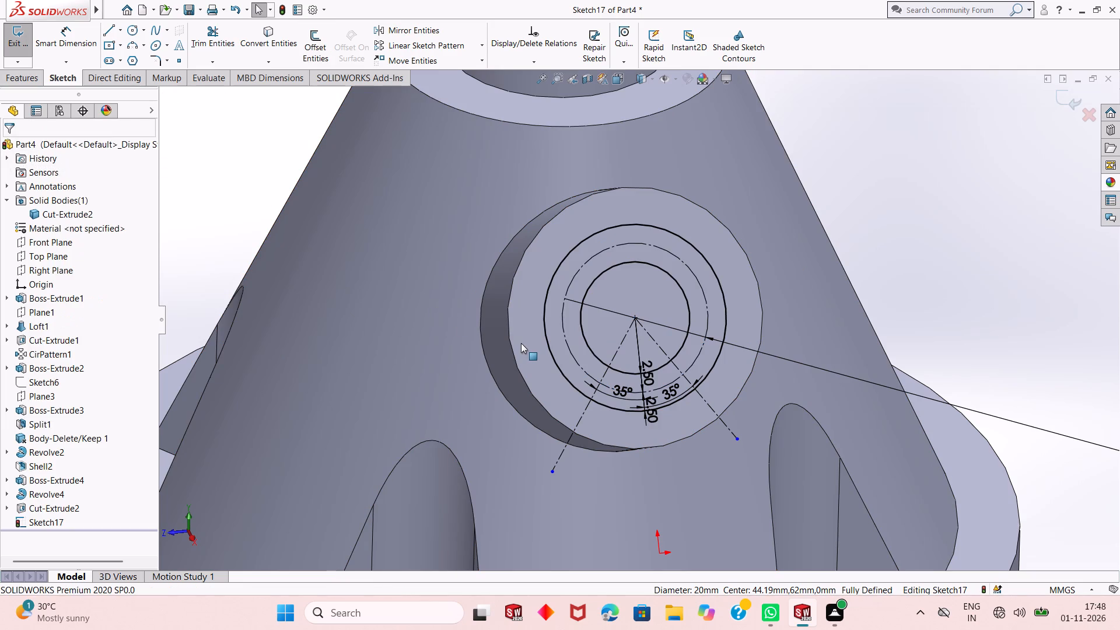
Reposition the two 35° and two 2.50 mm dimensions clear of the concentric circles, below and beside the sketch.
key("ctrl+8")
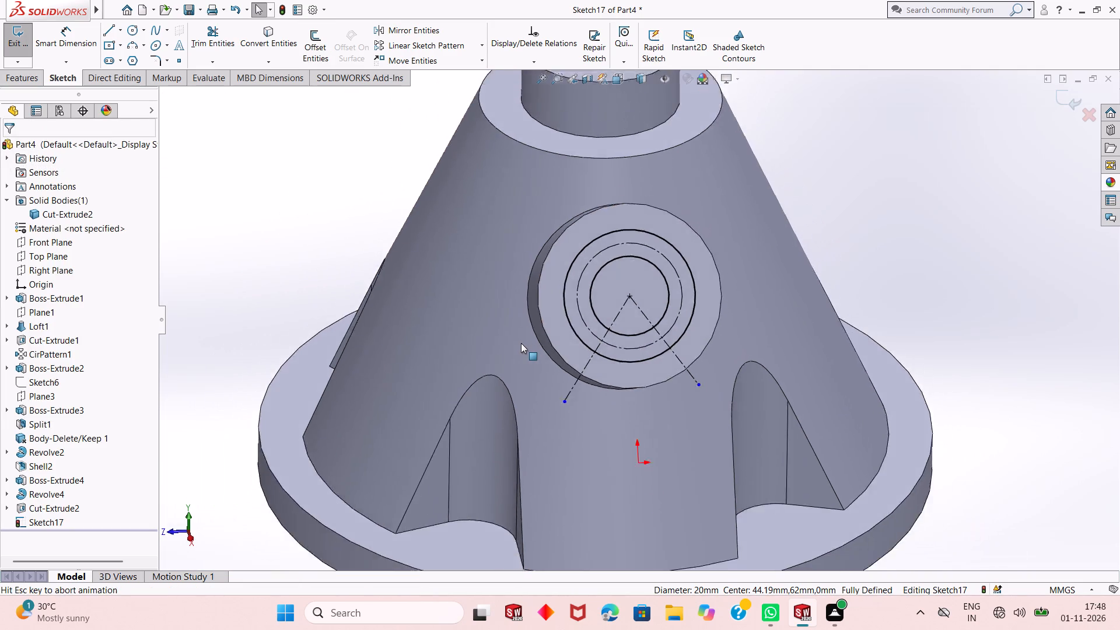
scroll(592, 361, "down", 3)
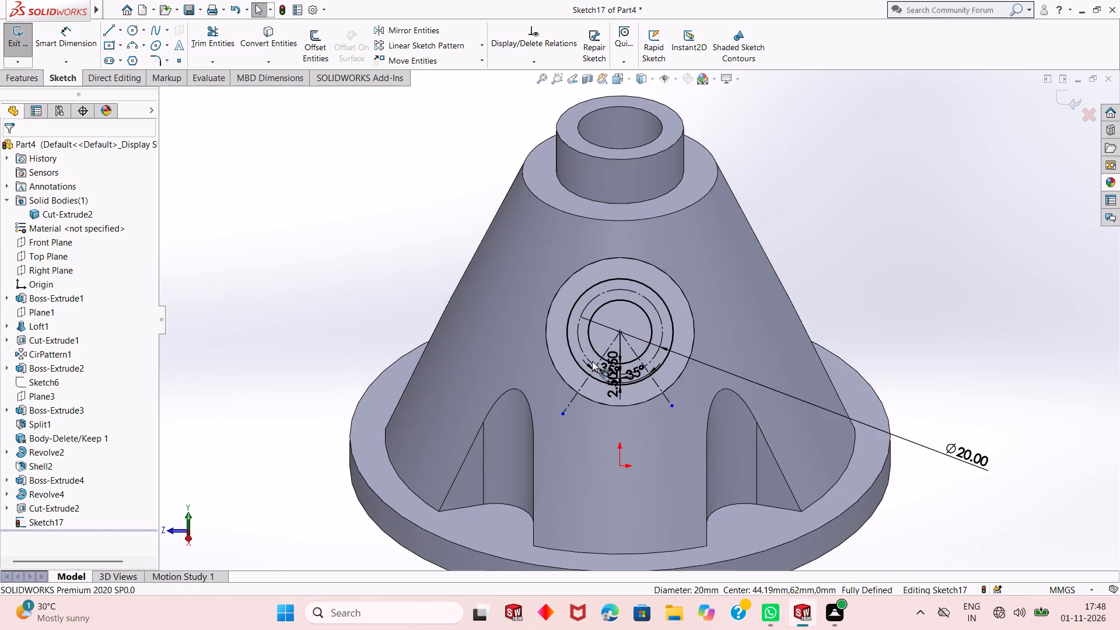
scroll(643, 365, "down", 2)
left_click_drag(602, 372, 580, 467)
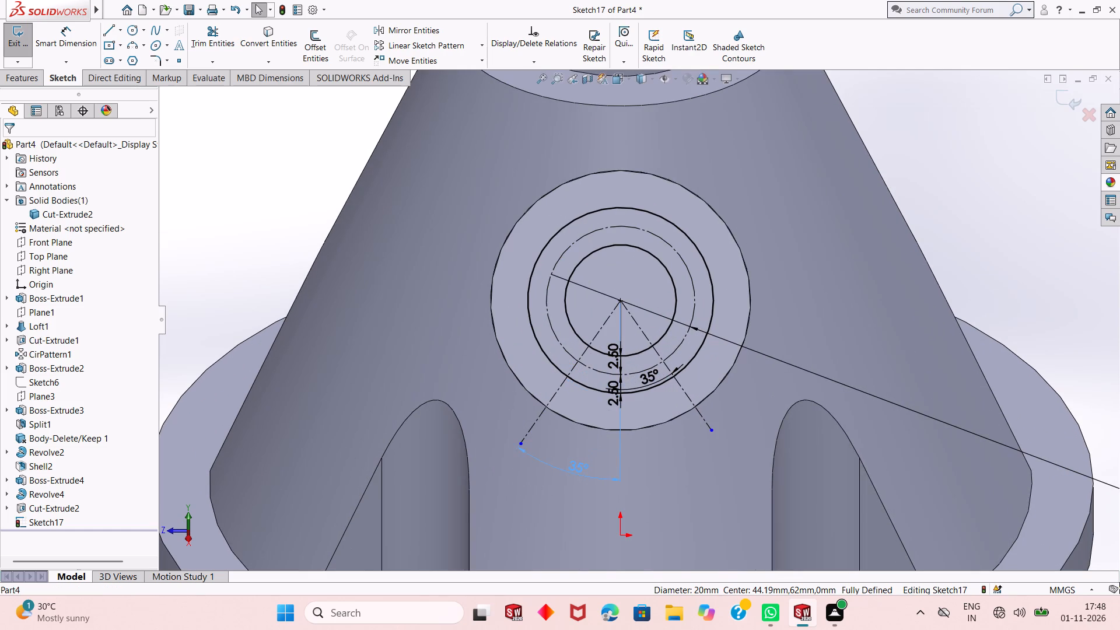
left_click_drag(654, 379, 690, 466)
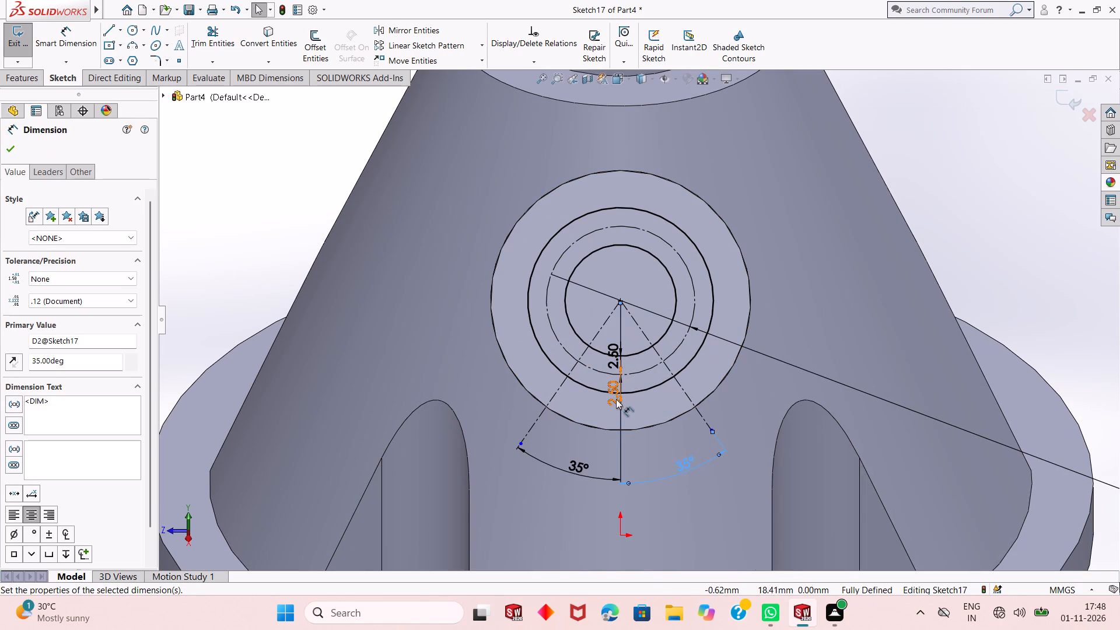
left_click_drag(616, 399, 812, 414)
left_click_drag(615, 355, 864, 359)
left_click(972, 224)
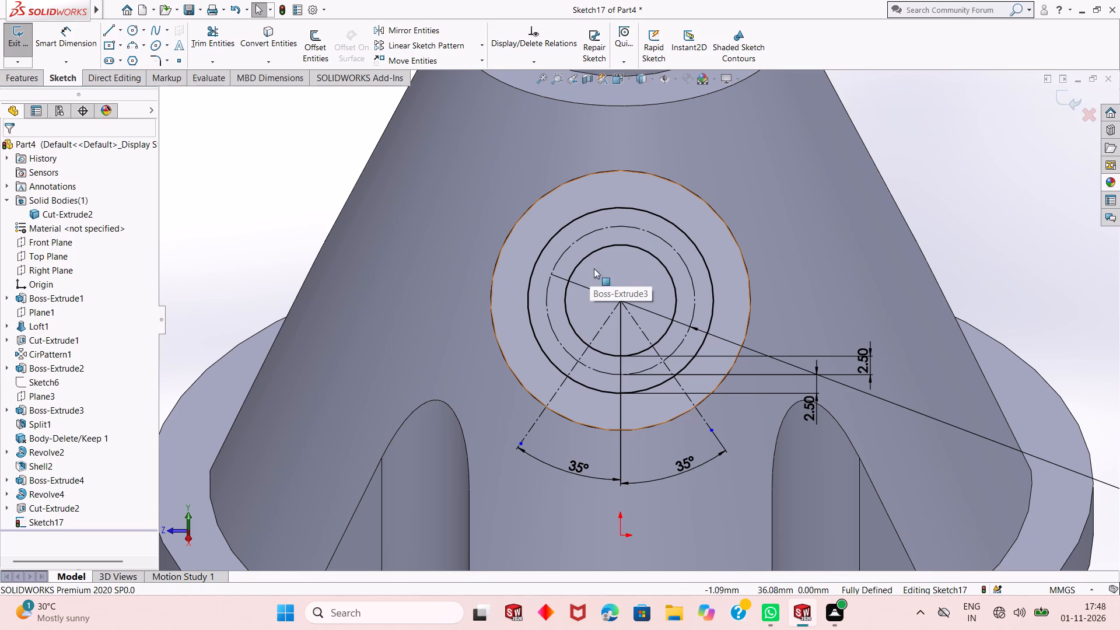
Draw two 2.5 mm radius circles where the angled centrelines cross the construction circle, each tangent to the inner offset circle.
left_click(131, 32)
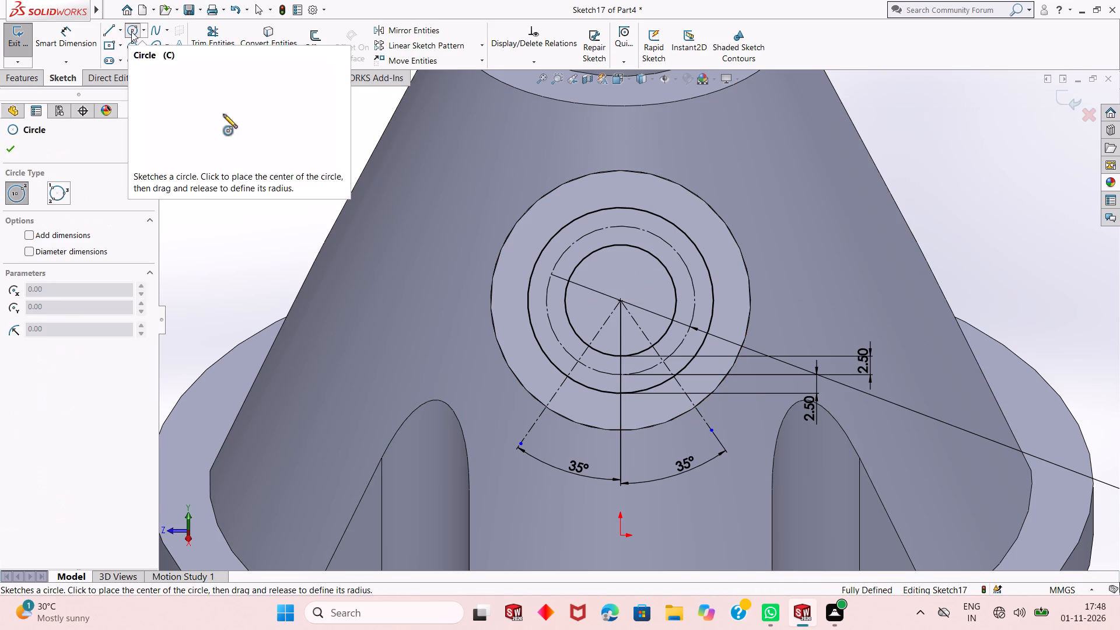
scroll(538, 342, "down", 2)
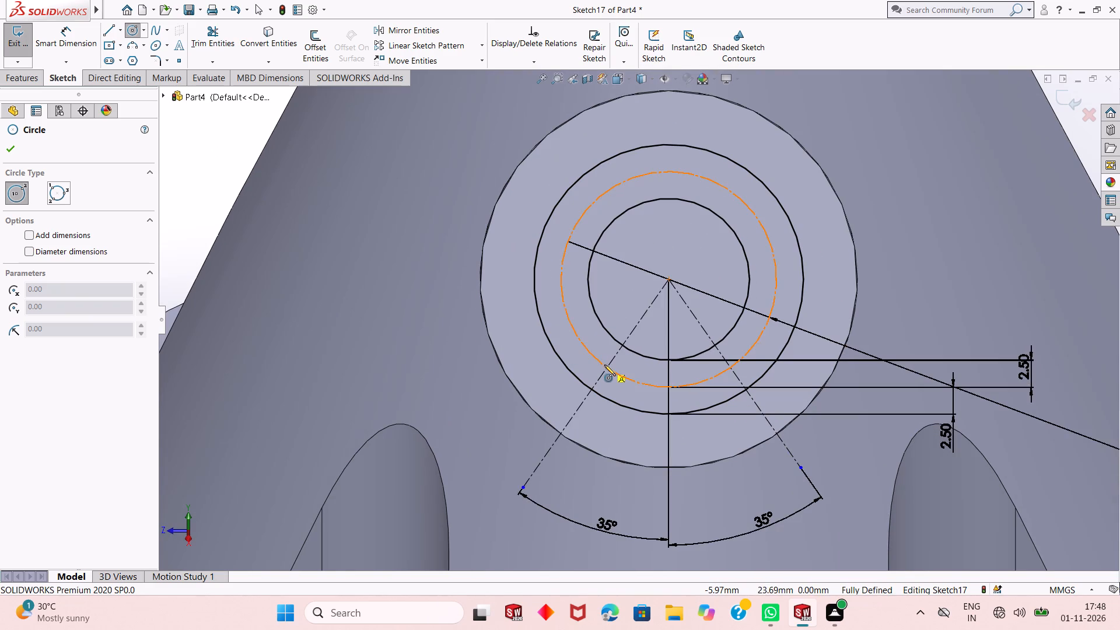
left_click(605, 368)
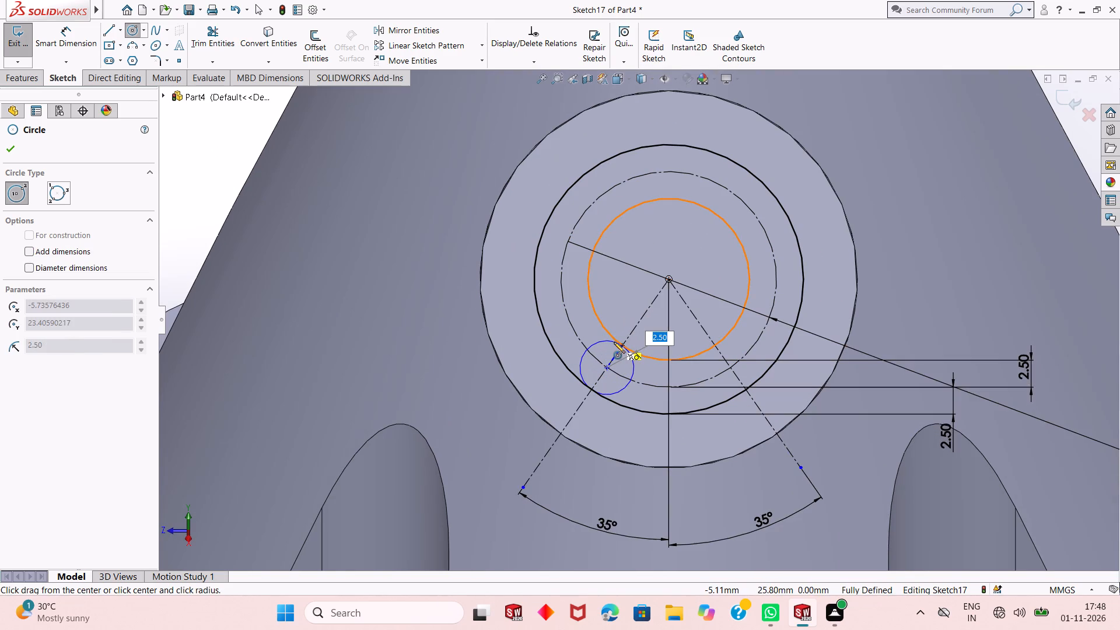
left_click(614, 342)
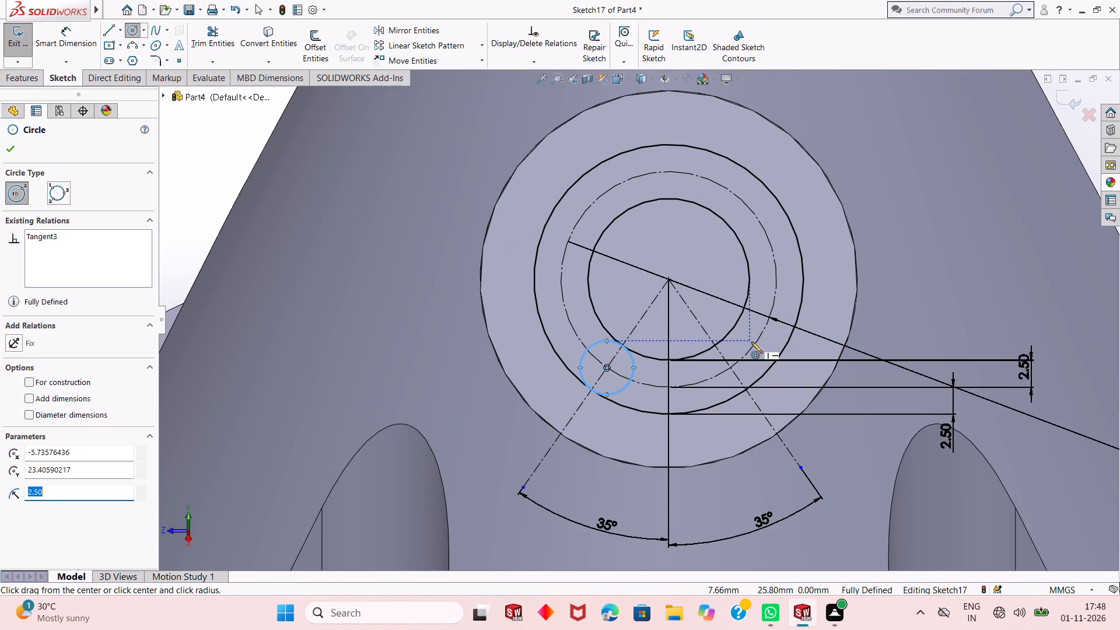
left_click(730, 367)
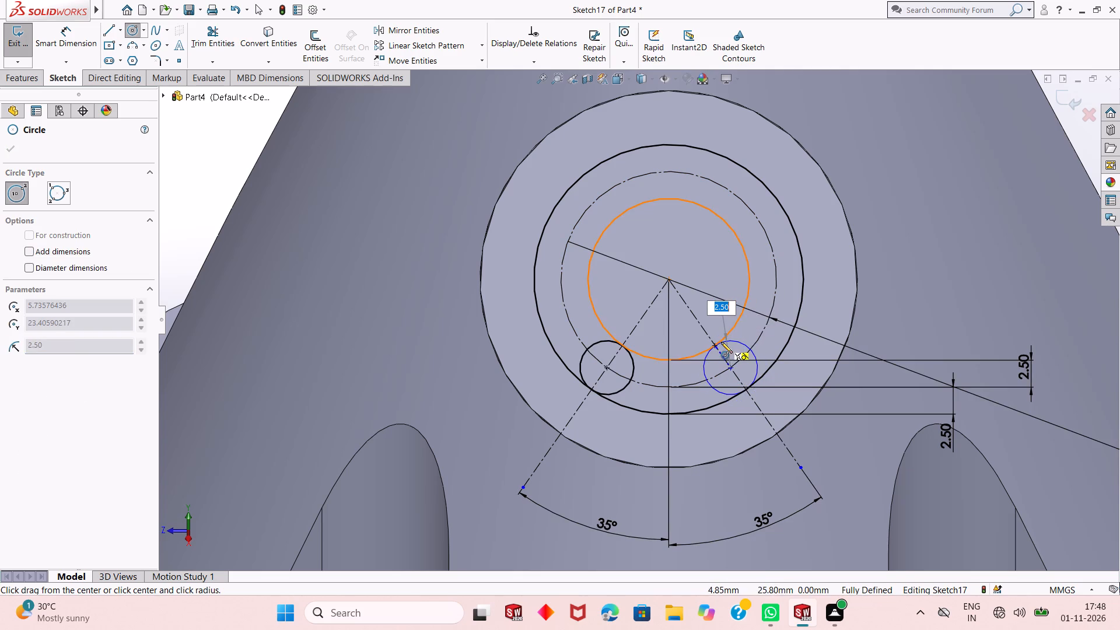
left_click(721, 342)
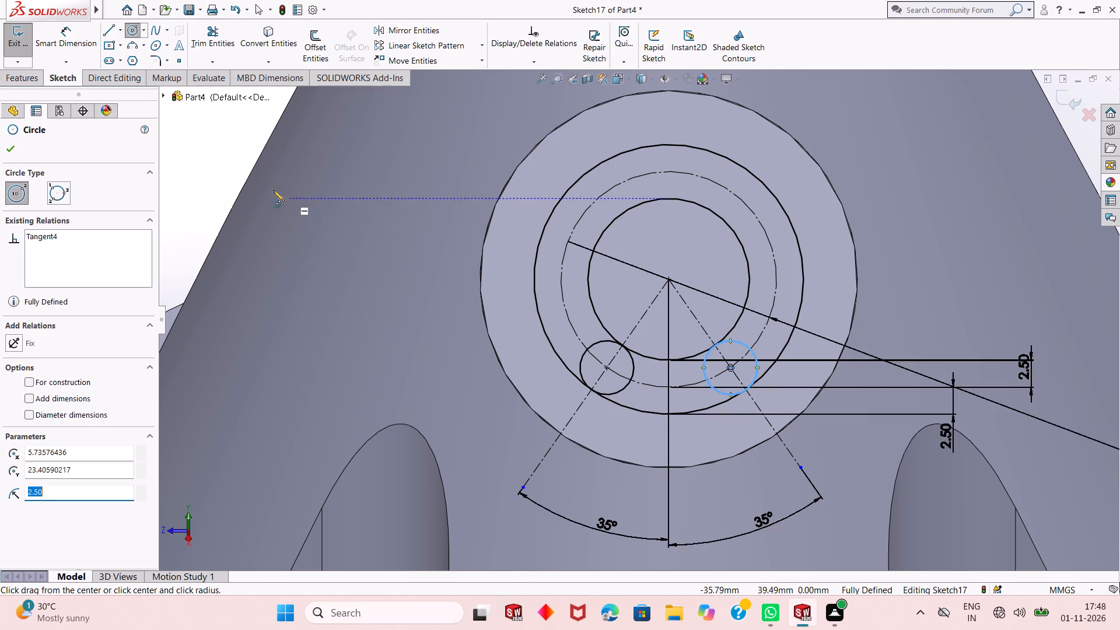
right_click(181, 159)
left_click(192, 169)
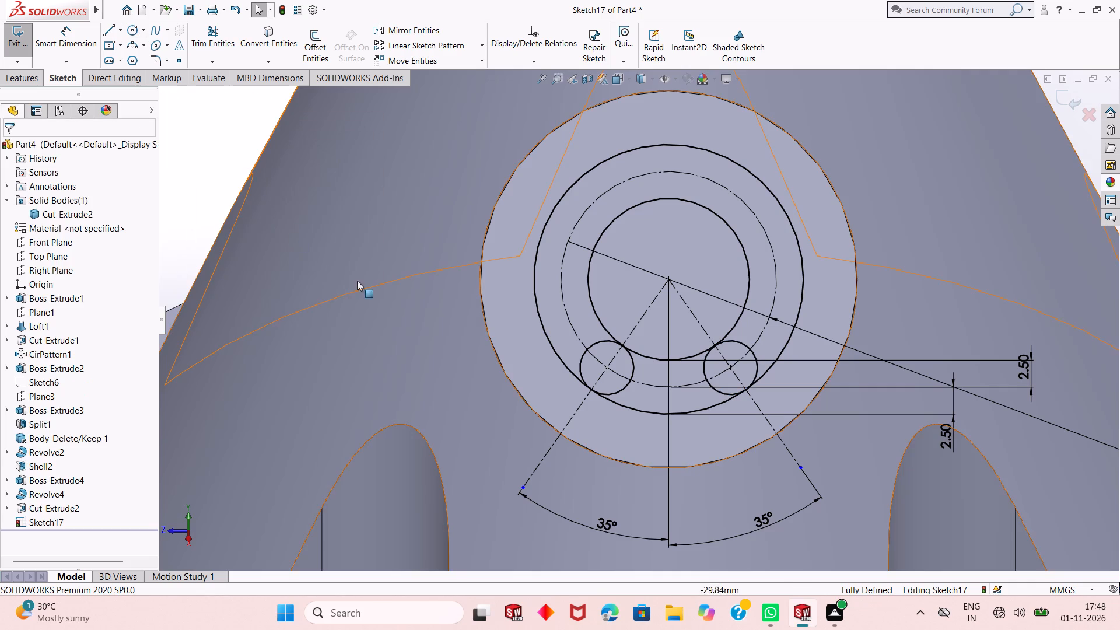
Trim away the facing halves of the two small circles, leaving outward-curving slot end arcs, and finish trimming.
left_click(202, 37)
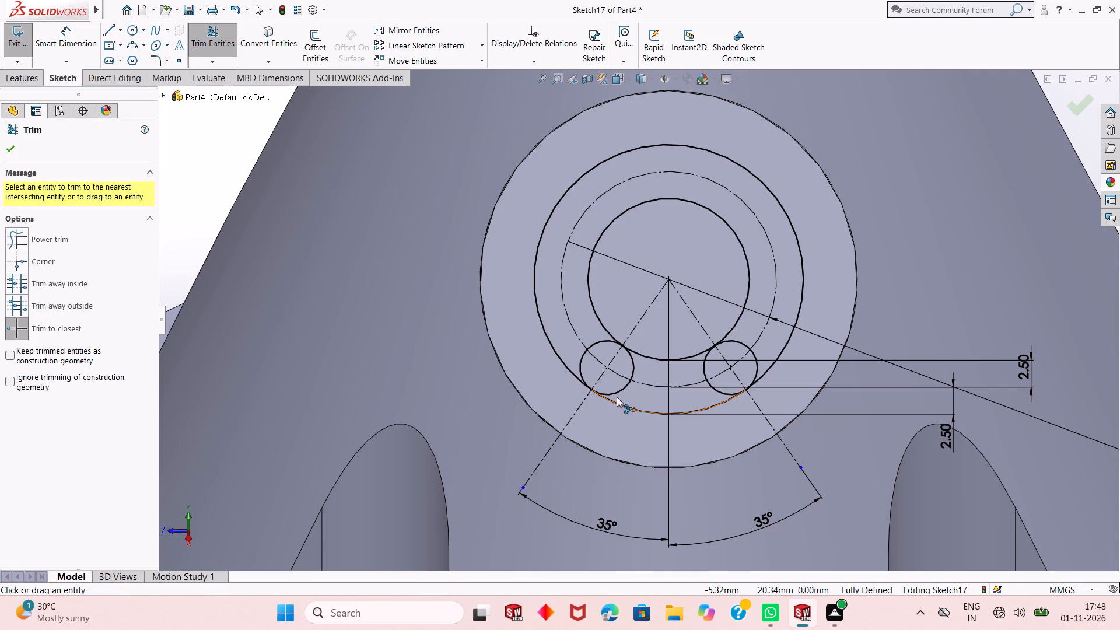
left_click(621, 388)
left_click(632, 373)
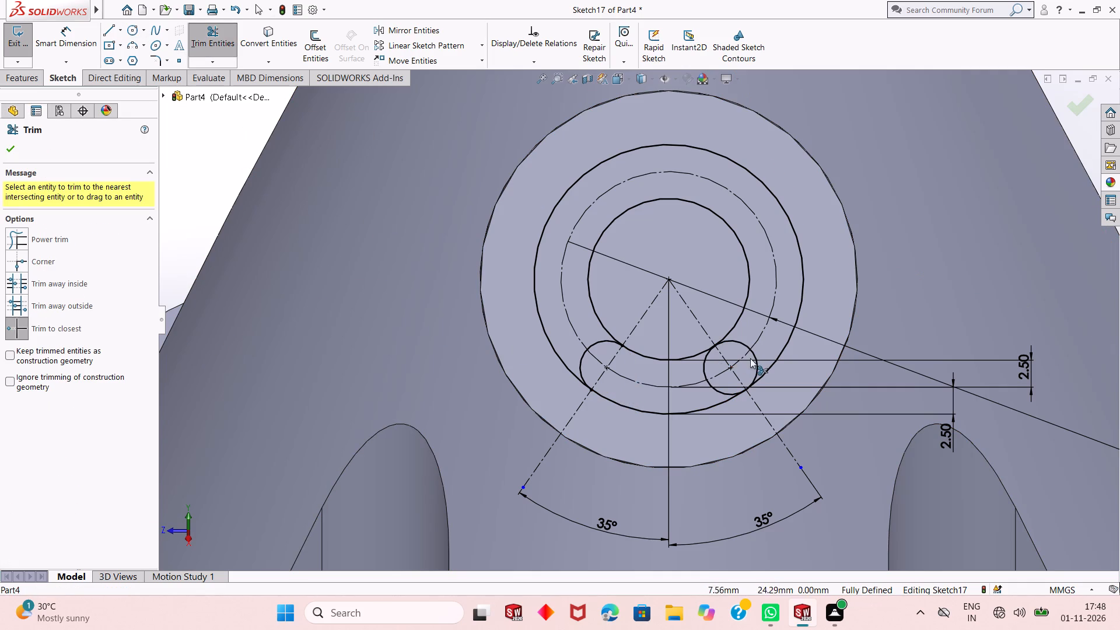
left_click(705, 362)
left_click(721, 391)
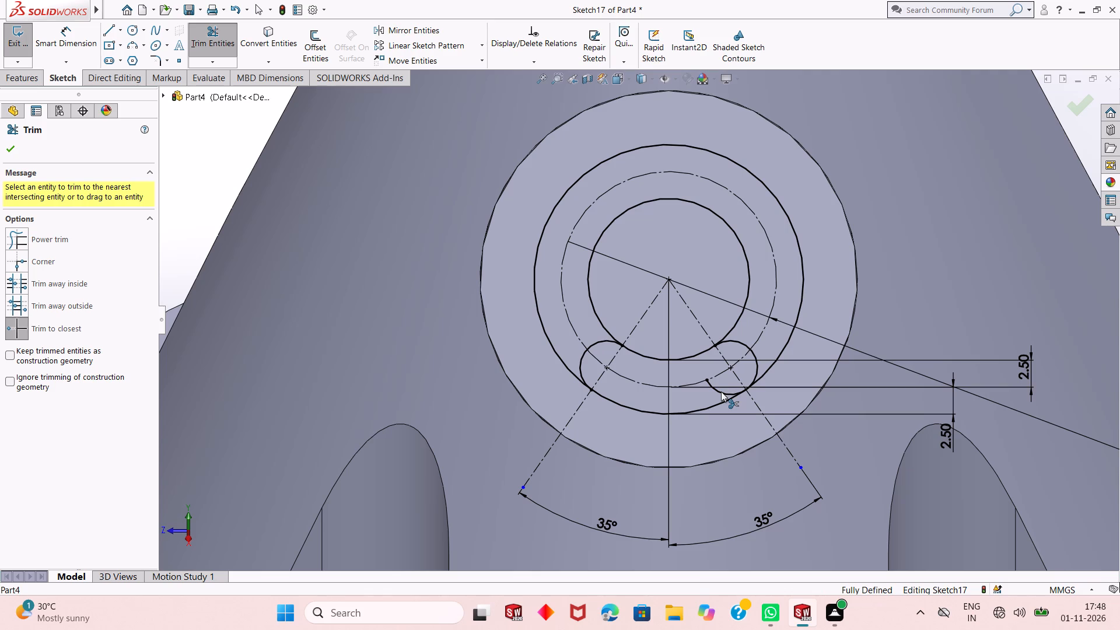
scroll(664, 341, "up", 1)
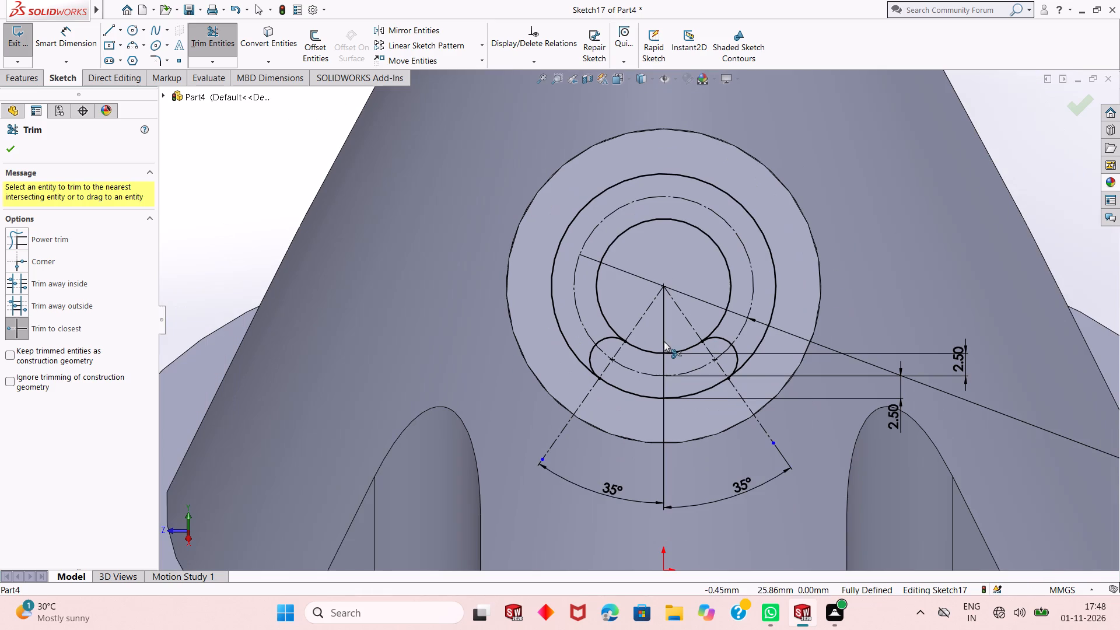
right_click(1054, 184)
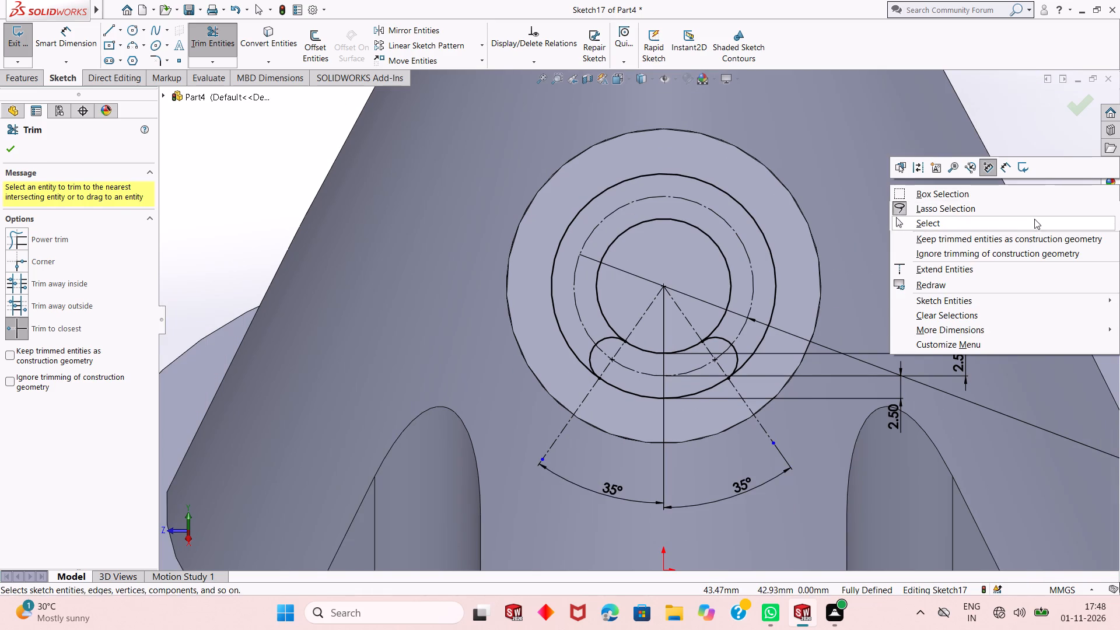
left_click(1034, 220)
Circular-pattern the two slot end arcs about the concentric circles' centre, with 3 equally spaced instances over 360°.
left_click(718, 338)
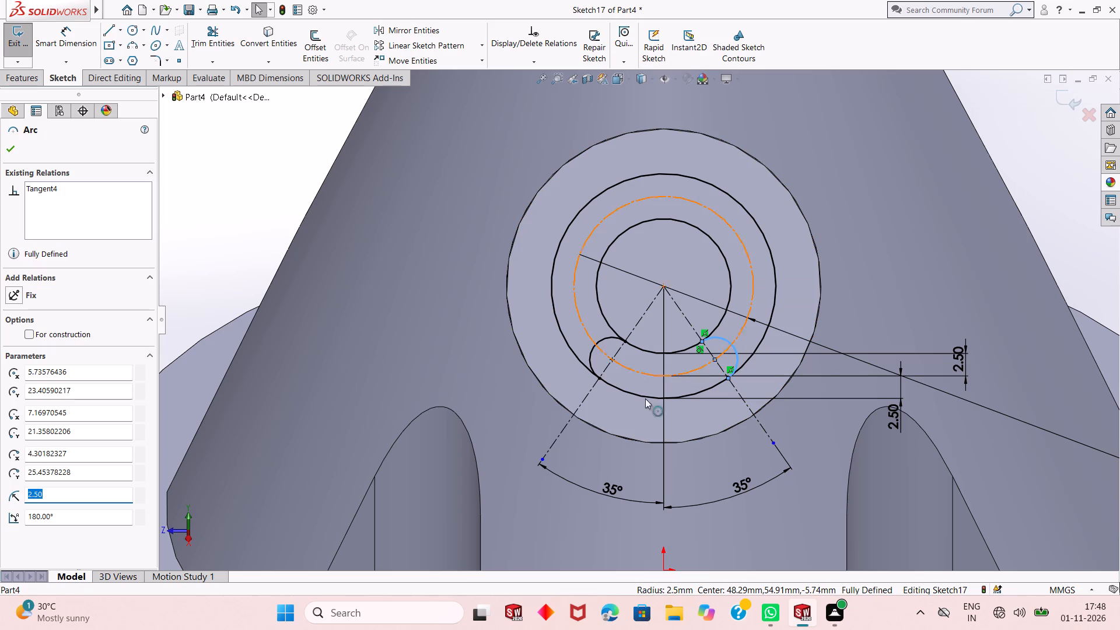
left_click(590, 347, "ctrl")
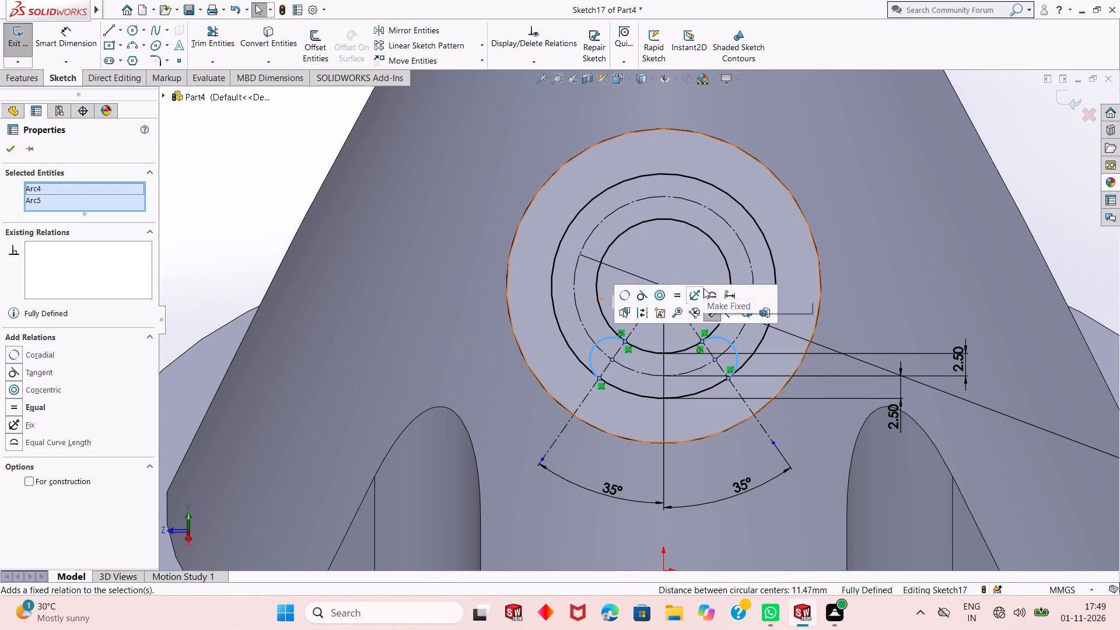
left_click(484, 47)
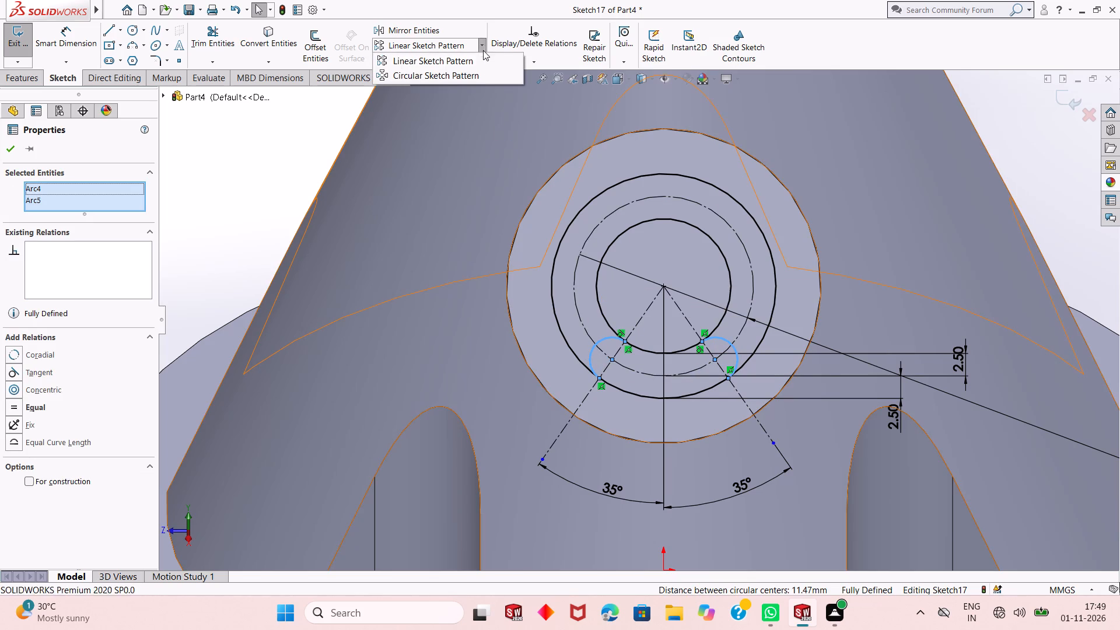
left_click(483, 73)
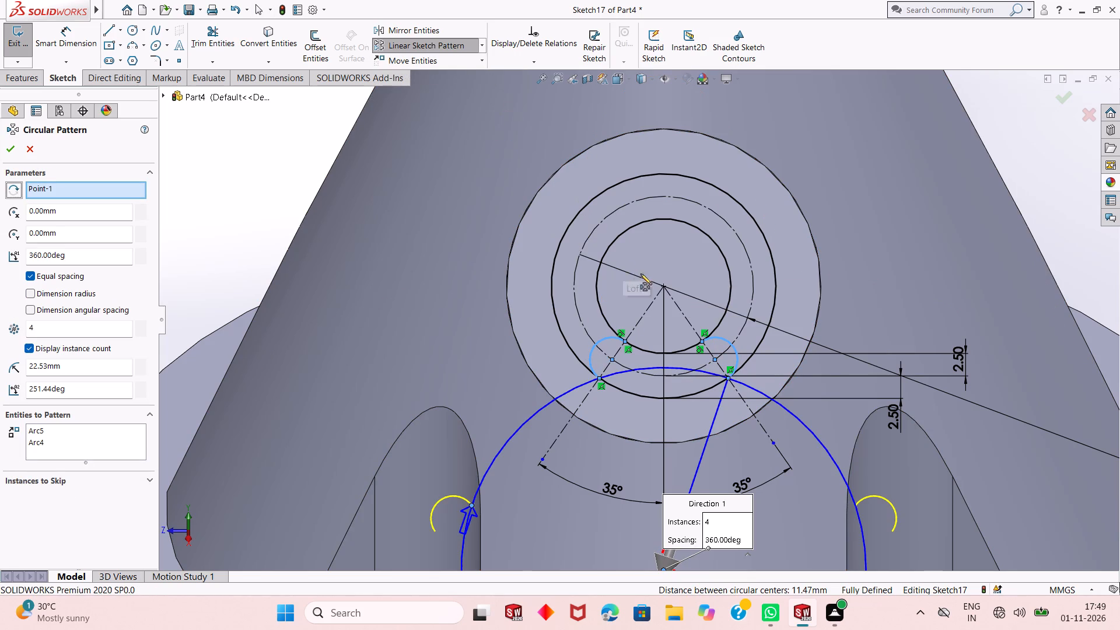
right_click(125, 186)
left_click(137, 206)
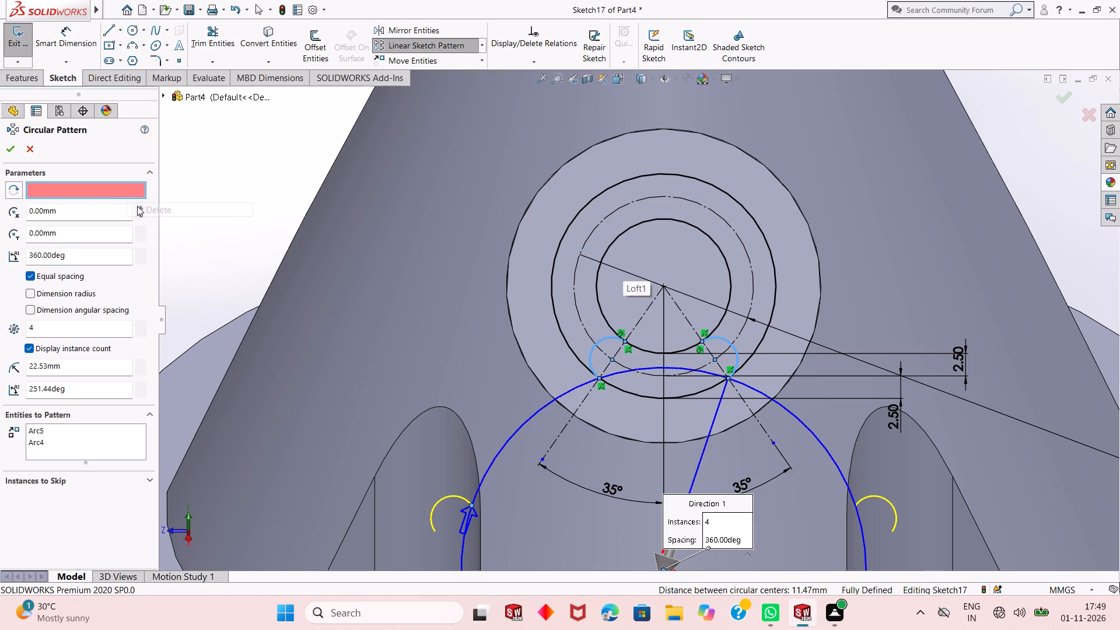
left_click(663, 285)
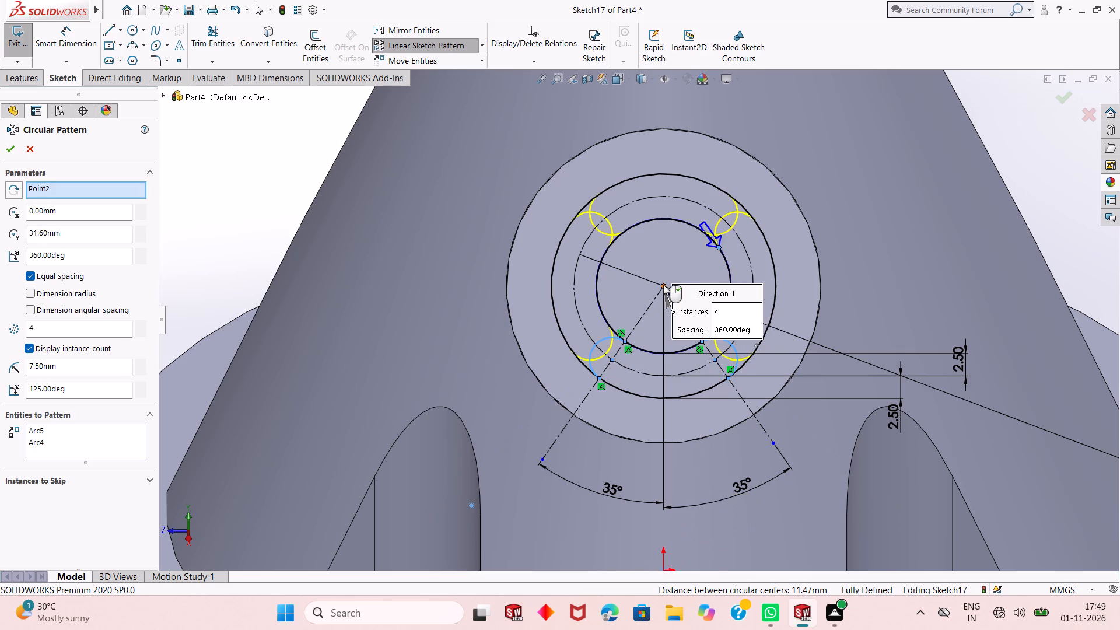
double_click(62, 333)
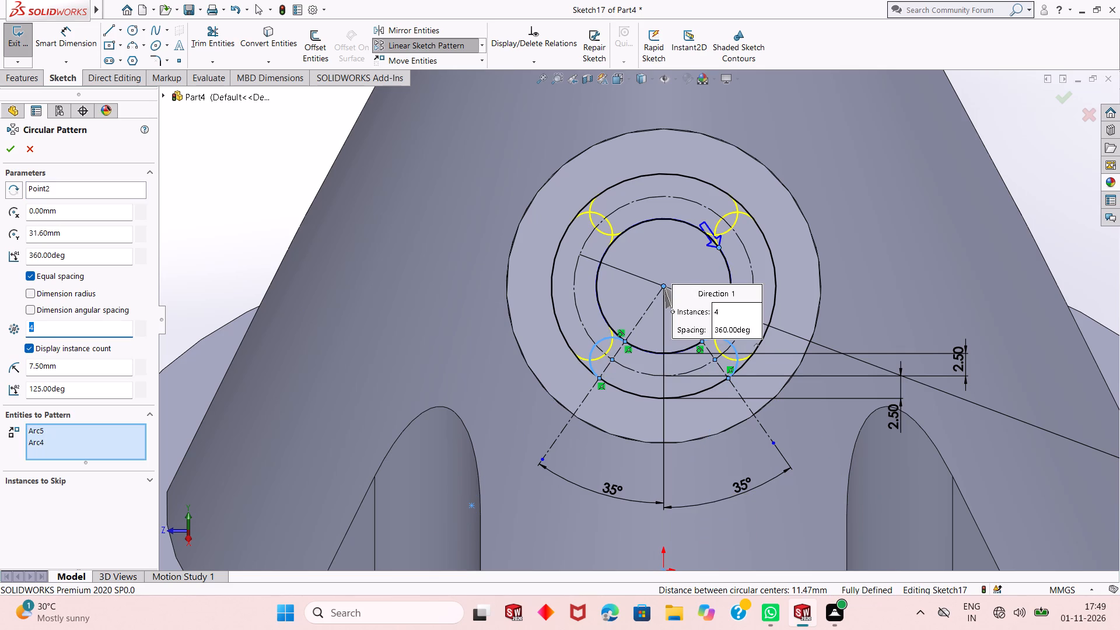
key("3")
key("Return")
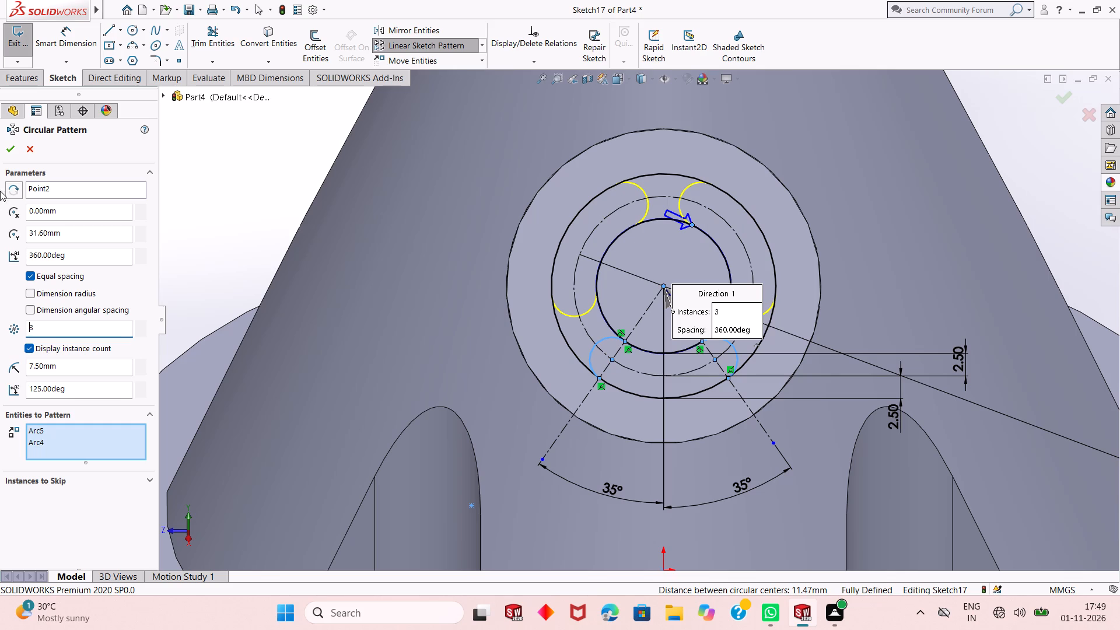
left_click(8, 149)
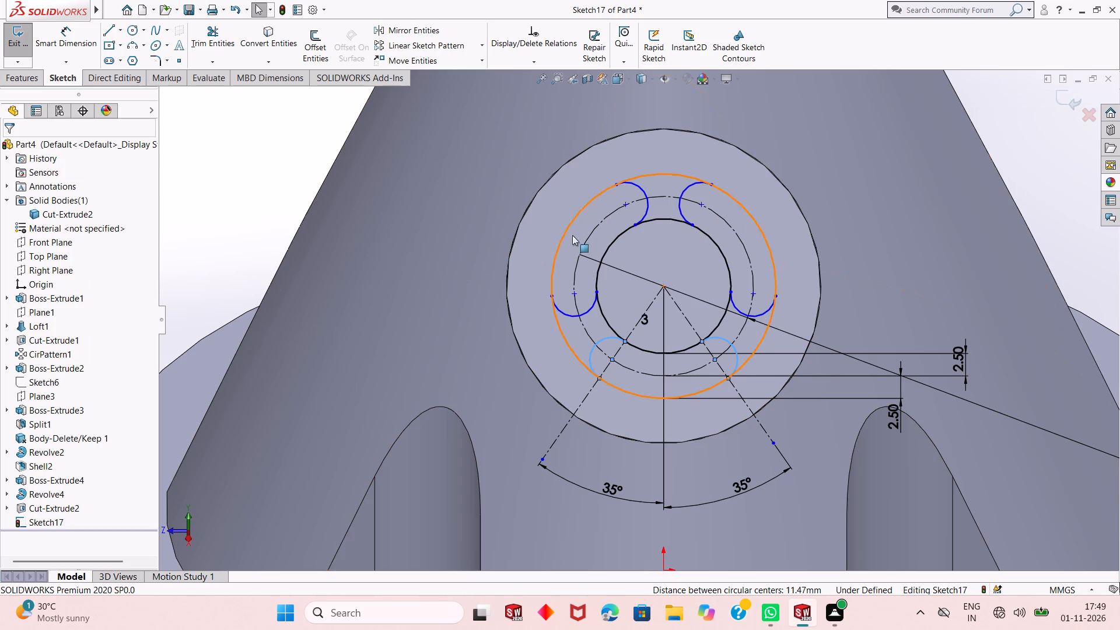
Make the centre points of the upper-left and left patterned end arcs coincident with the construction circle.
left_click(622, 205)
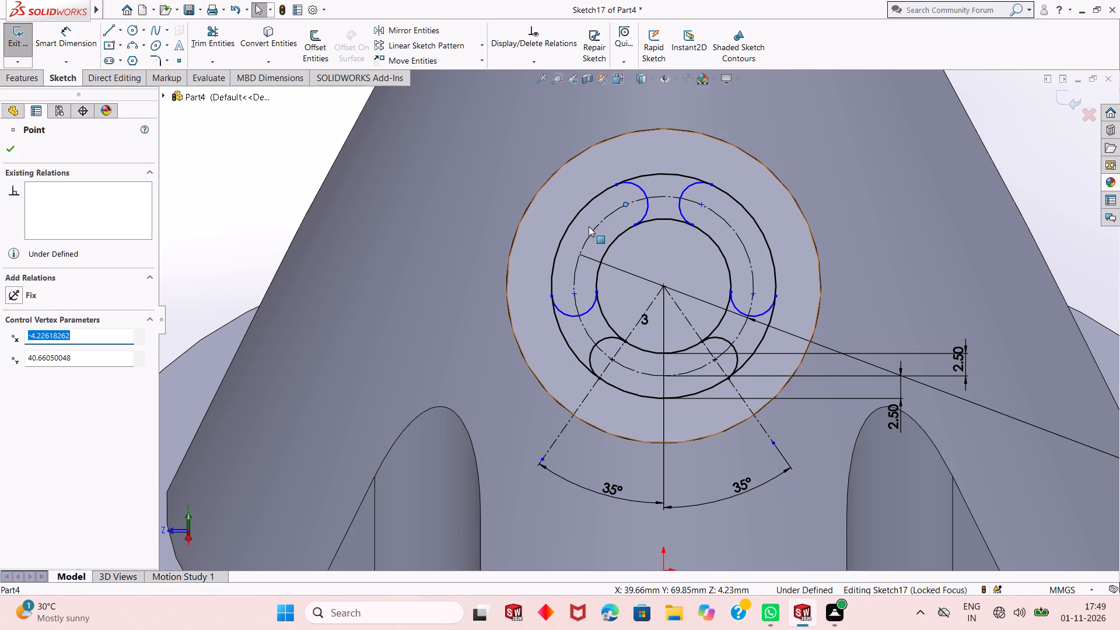
left_click(590, 233, "ctrl")
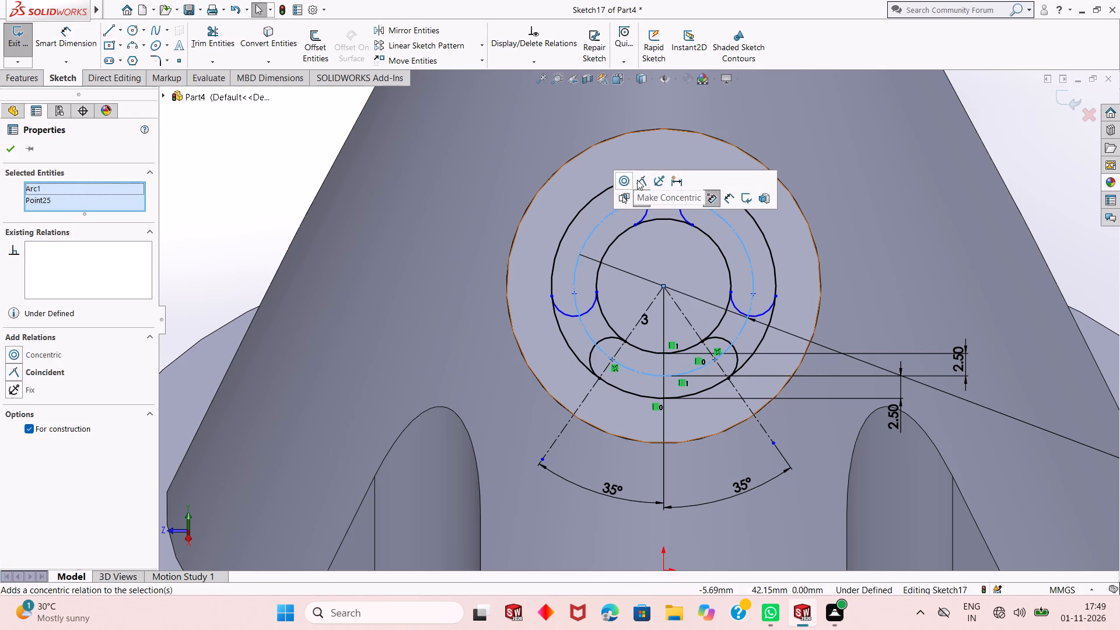
left_click(645, 183)
left_click(284, 188)
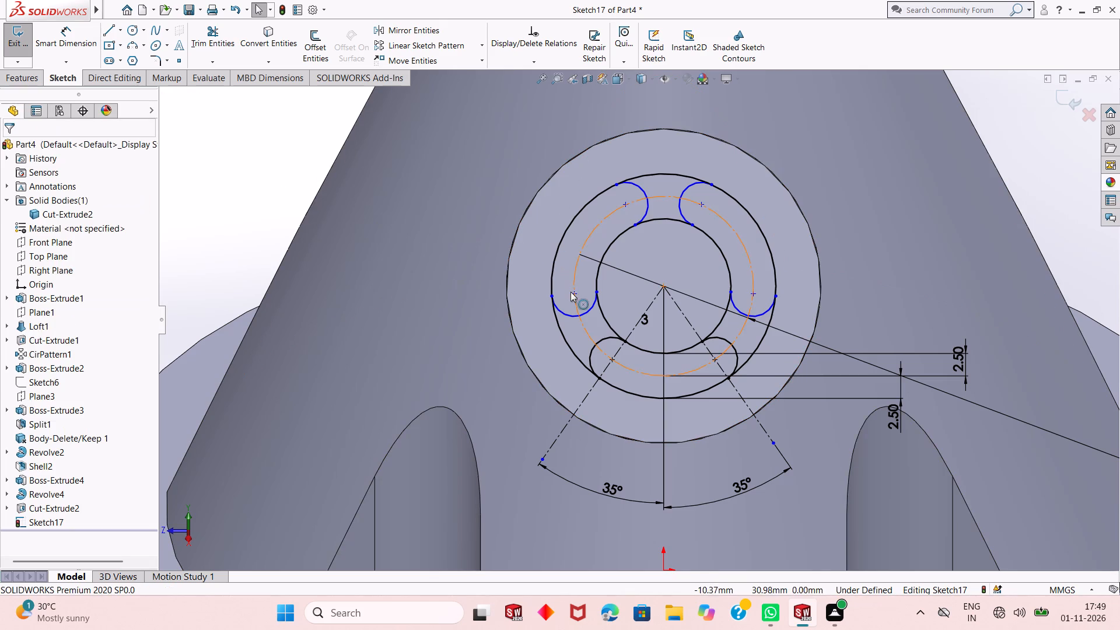
left_click(574, 293)
left_click(576, 302, "ctrl")
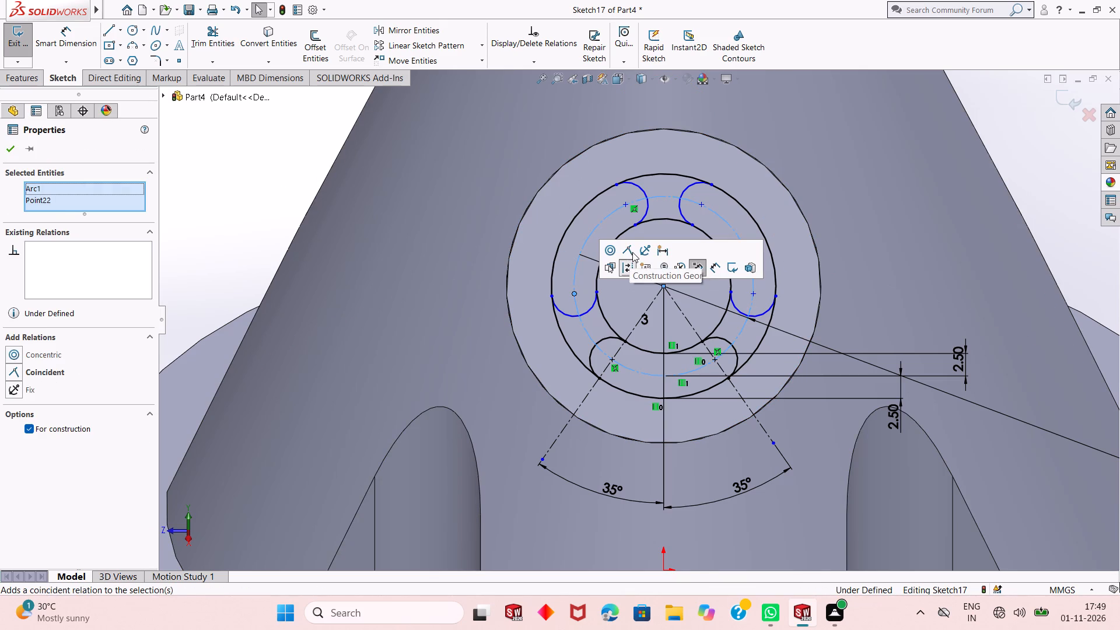
left_click(632, 252)
left_click(284, 187)
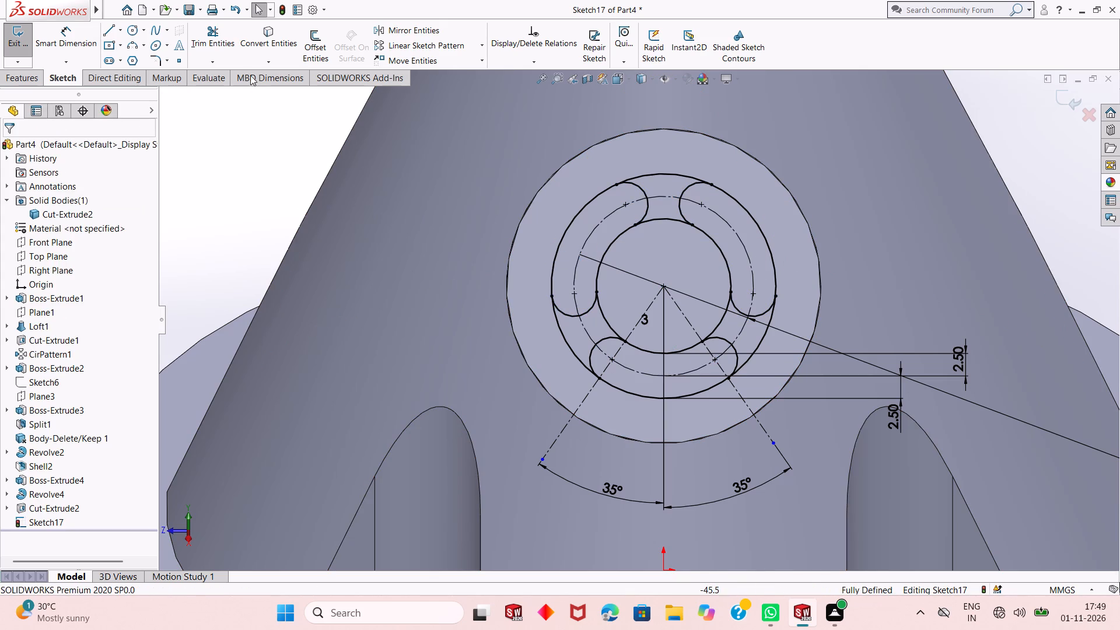
Trim away the inner and outer offset circle segments between the end arcs, leaving three closed curved slots, and finish trimming.
left_click(211, 44)
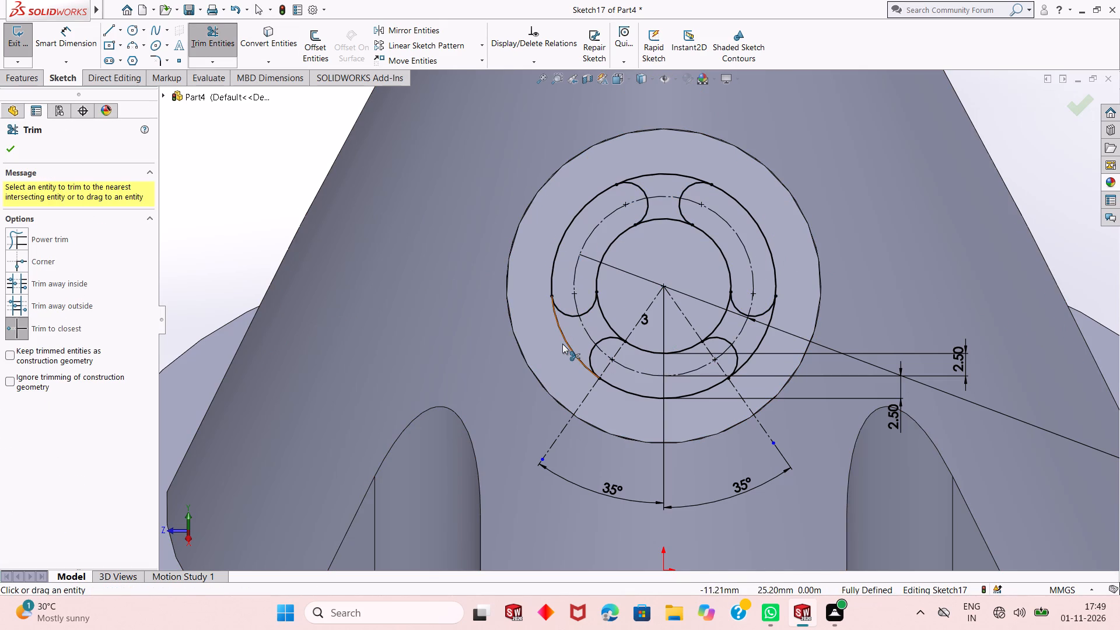
left_click(562, 344)
left_click(564, 339)
left_click(605, 320)
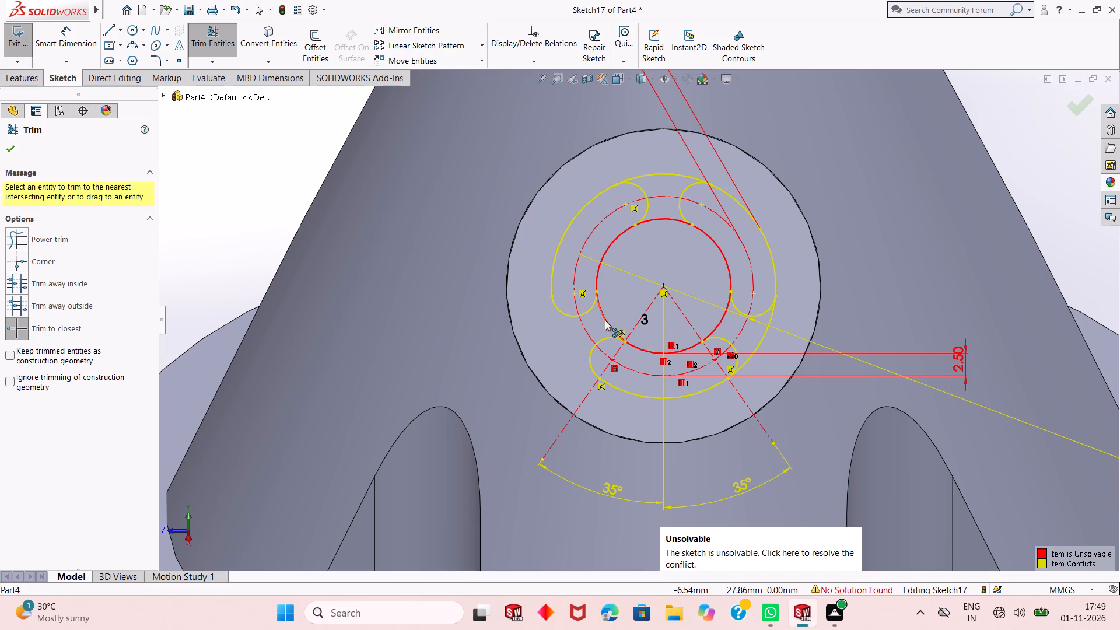
left_click(659, 218)
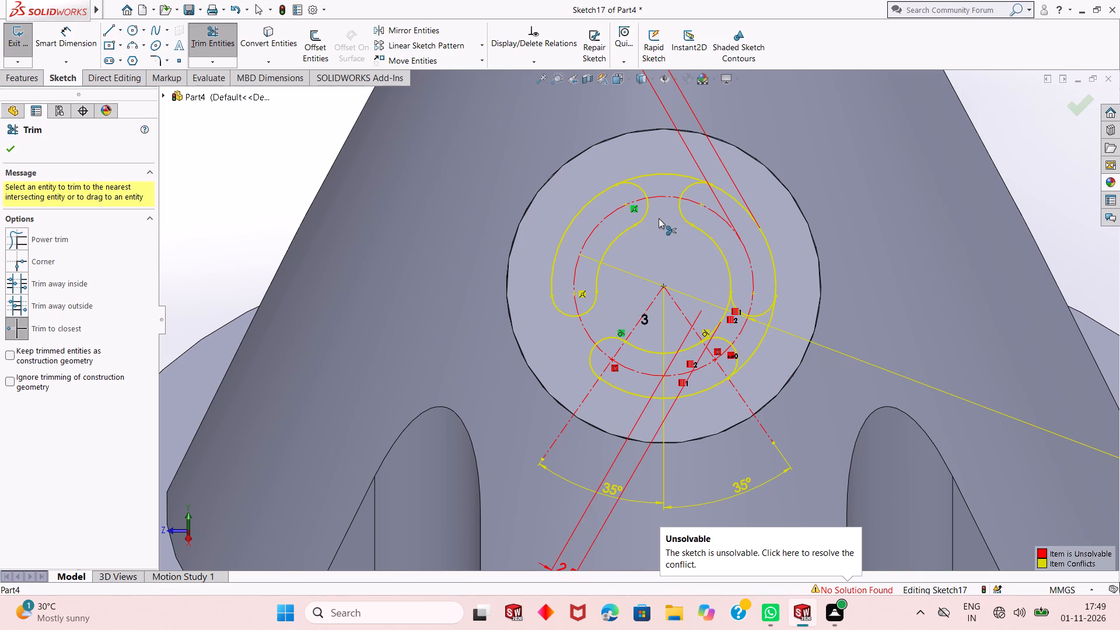
left_click(675, 176)
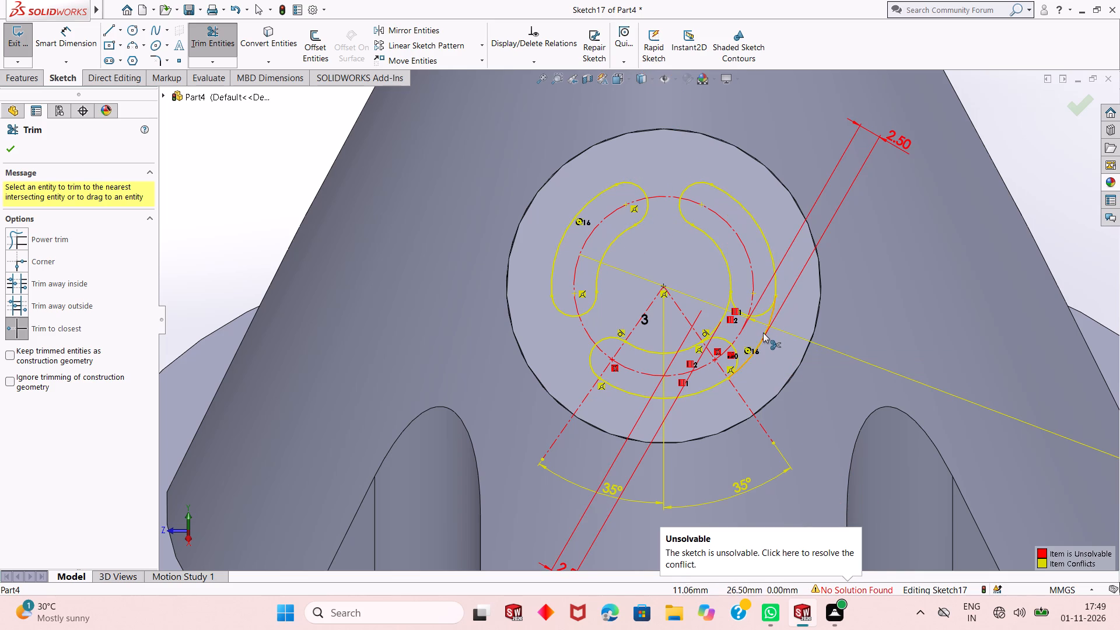
left_click(763, 332)
left_click(726, 314)
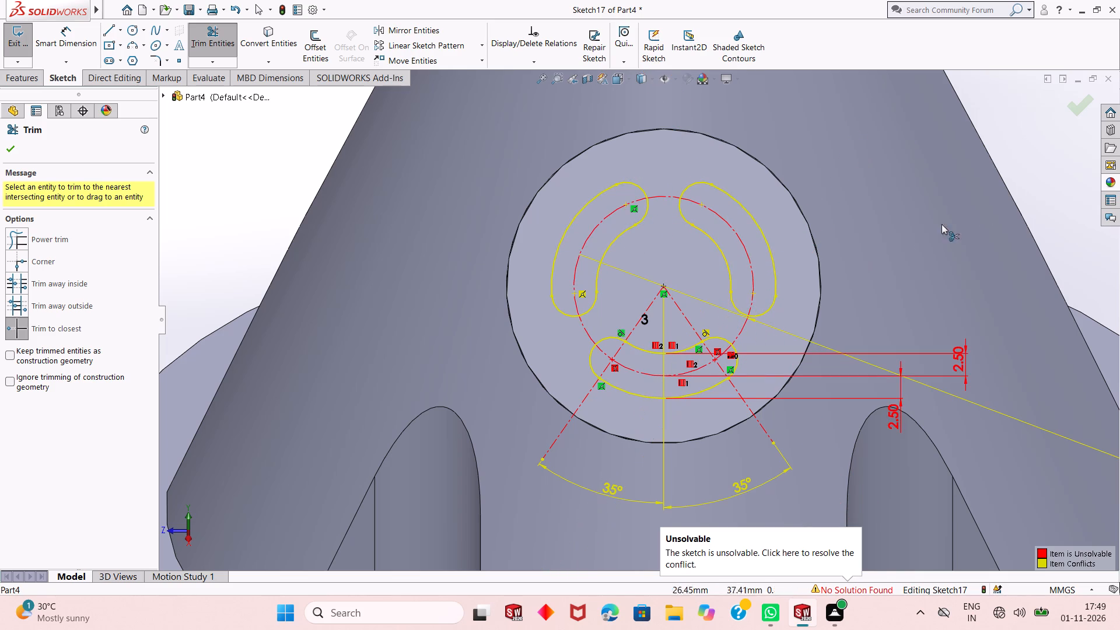
right_click(1040, 148)
left_click(1049, 189)
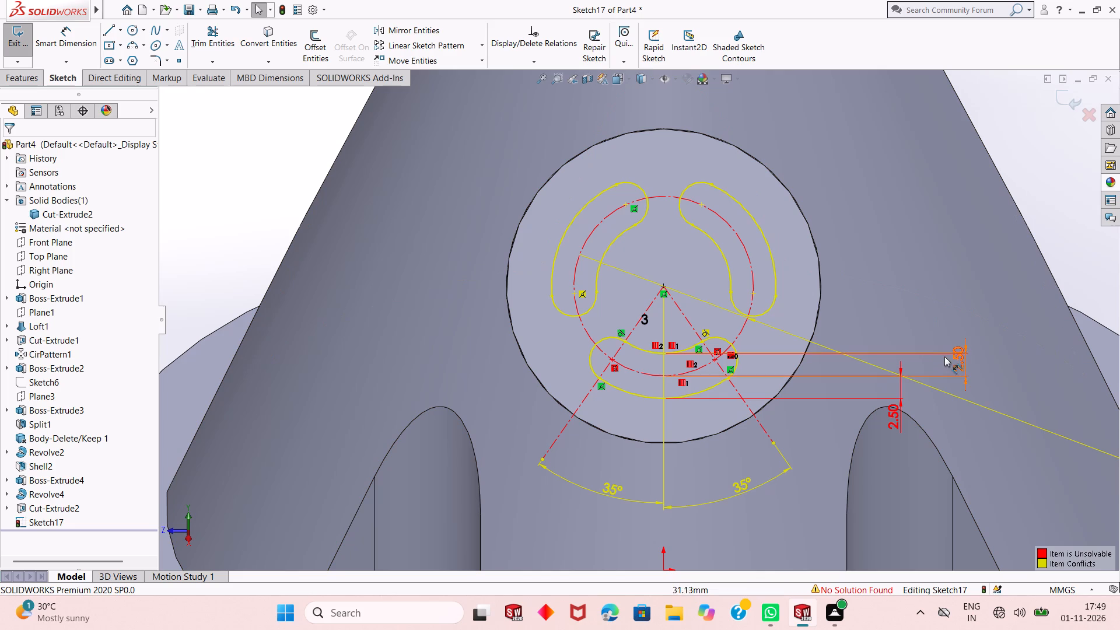
Delete the 2.50 mm dimension between the construction circle and the slots' inner arcs.
right_click(950, 361)
left_click(956, 443)
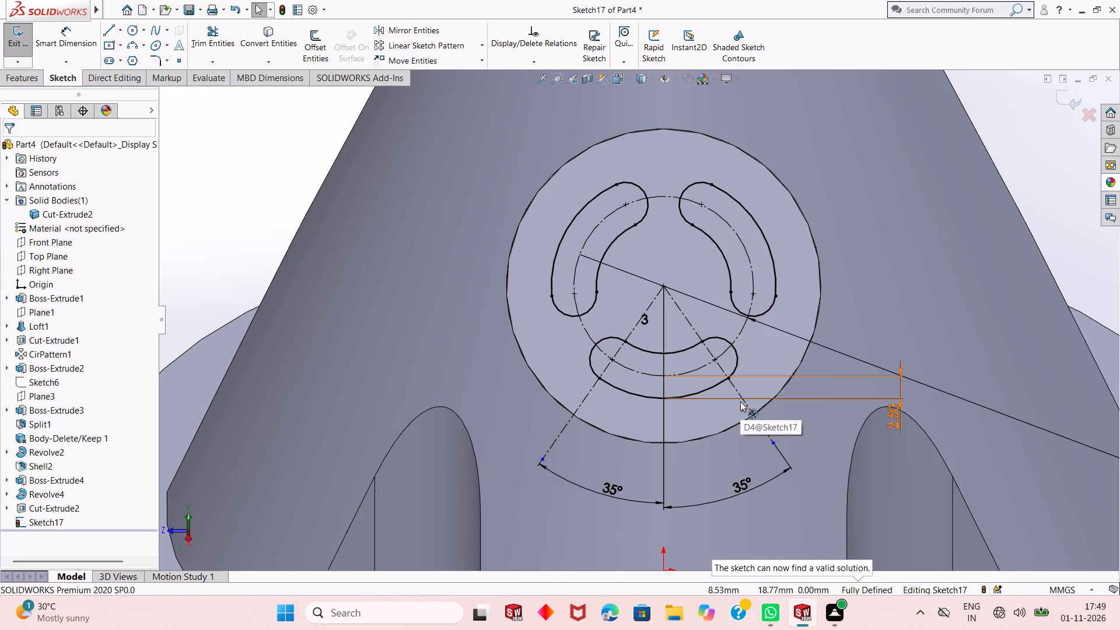
Cut-extrude the three curved slots through the side boss with the Up To Next end condition.
scroll(688, 392, "up", 4)
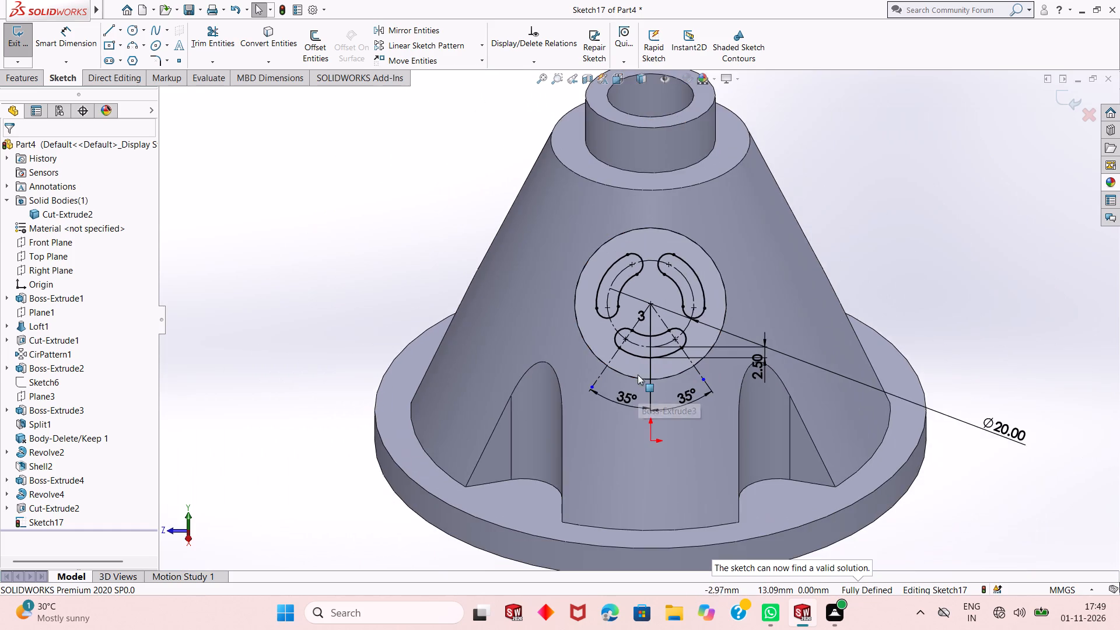
middle_click_drag(559, 344, 675, 271)
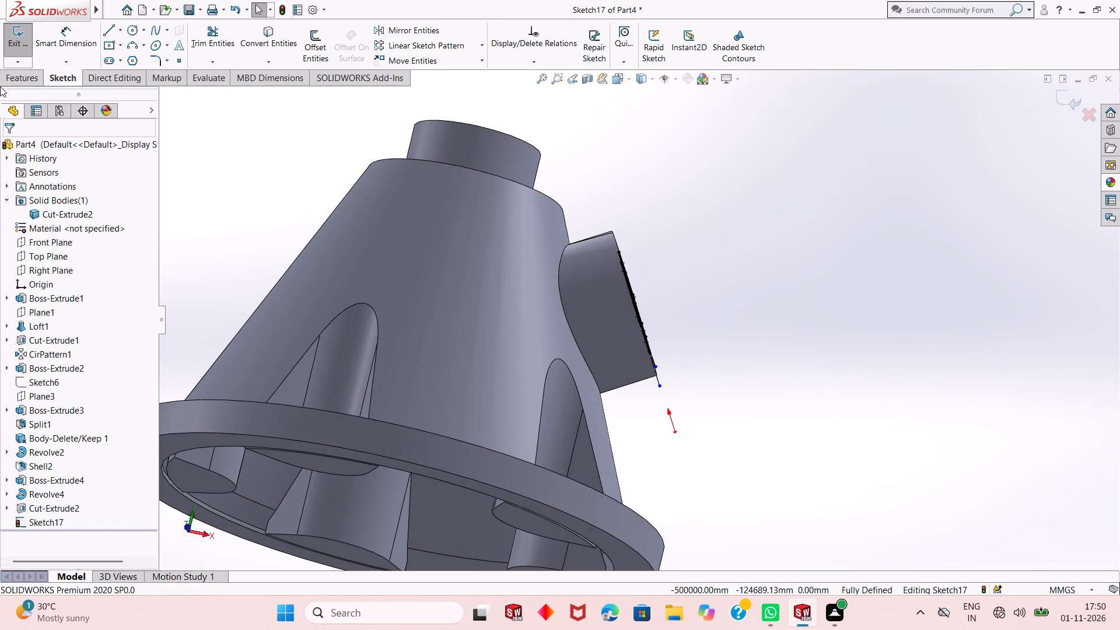
left_click(32, 79)
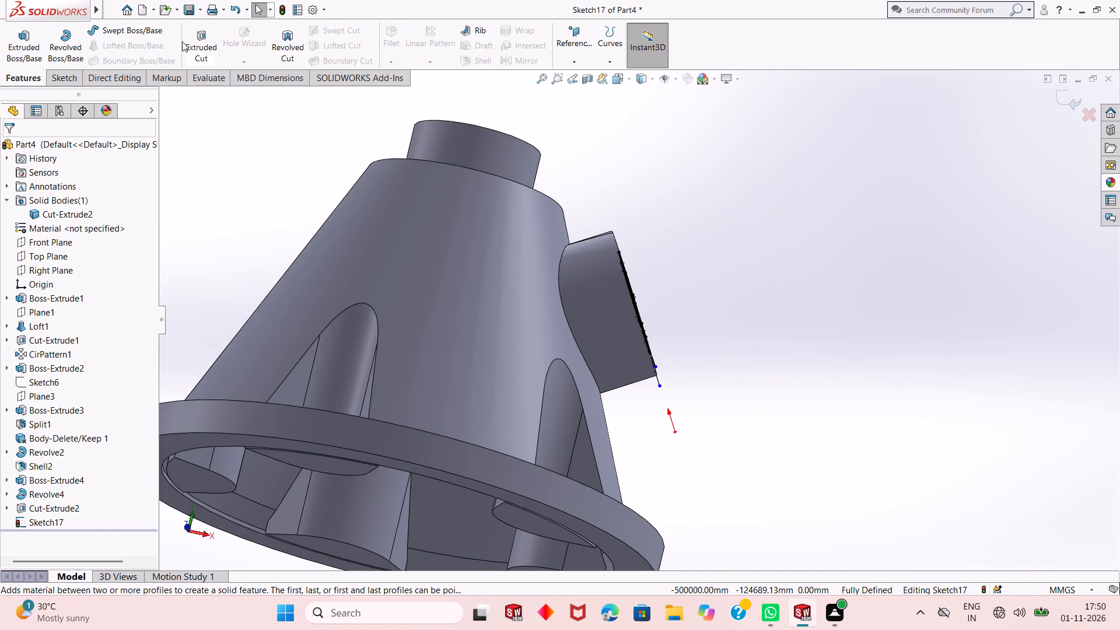
left_click(192, 52)
scroll(503, 324, "up", 1)
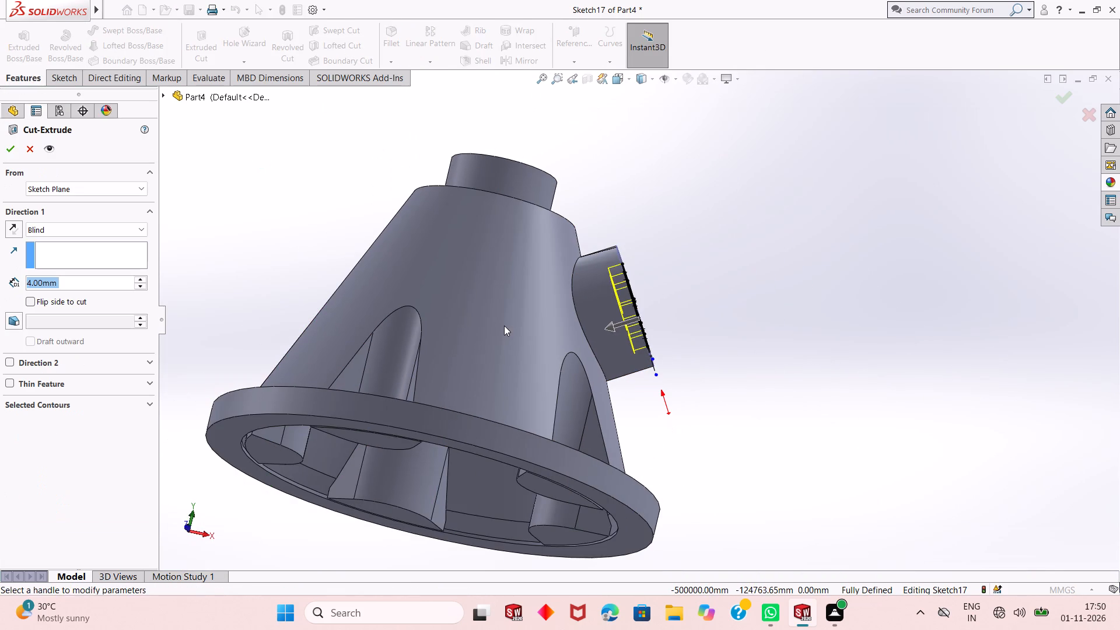
middle_click_drag(504, 327, 450, 398)
left_click(91, 229)
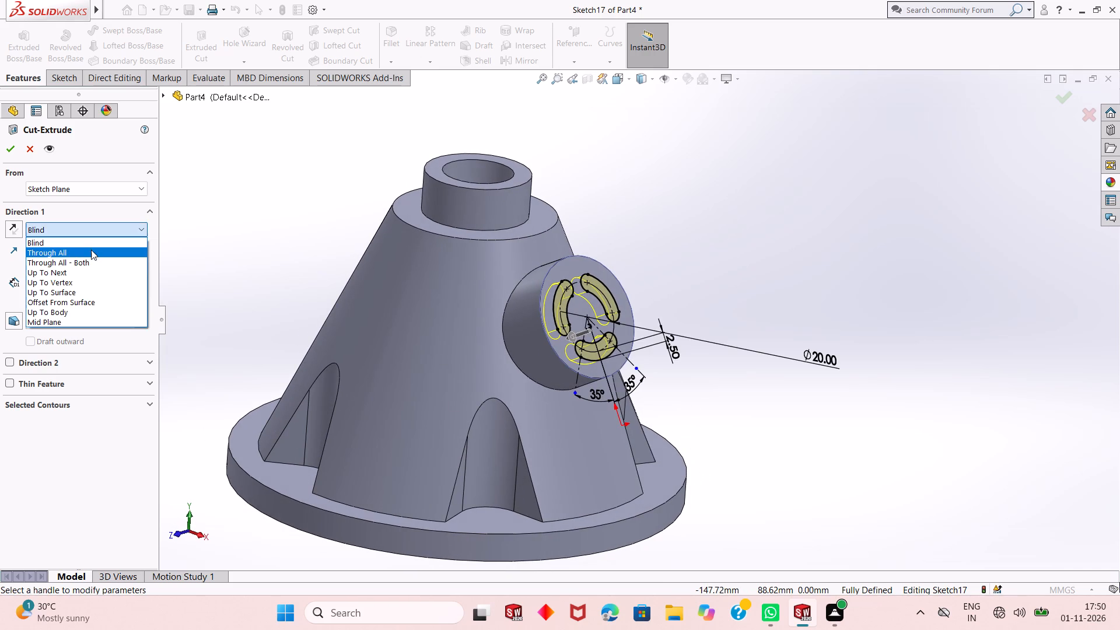
left_click(92, 275)
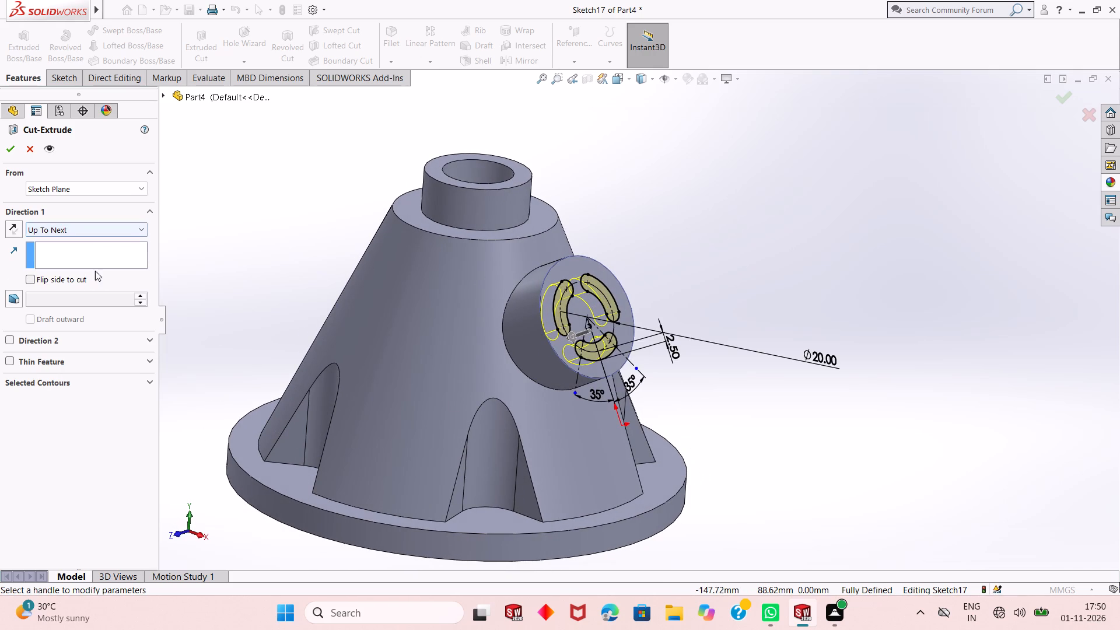
middle_click_drag(415, 439, 504, 174)
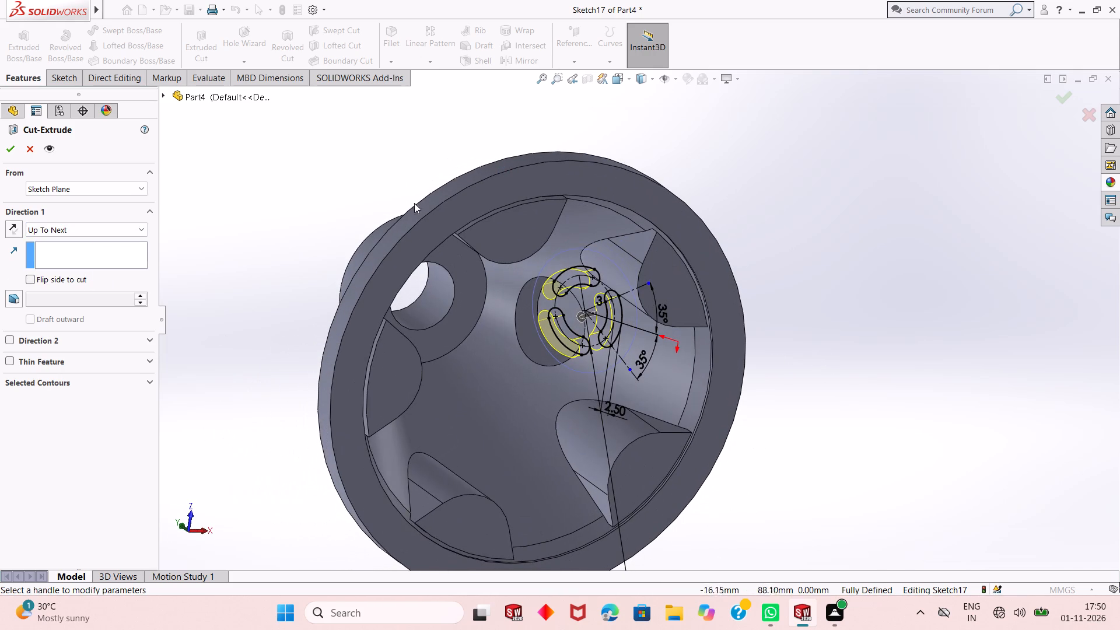
left_click(12, 152)
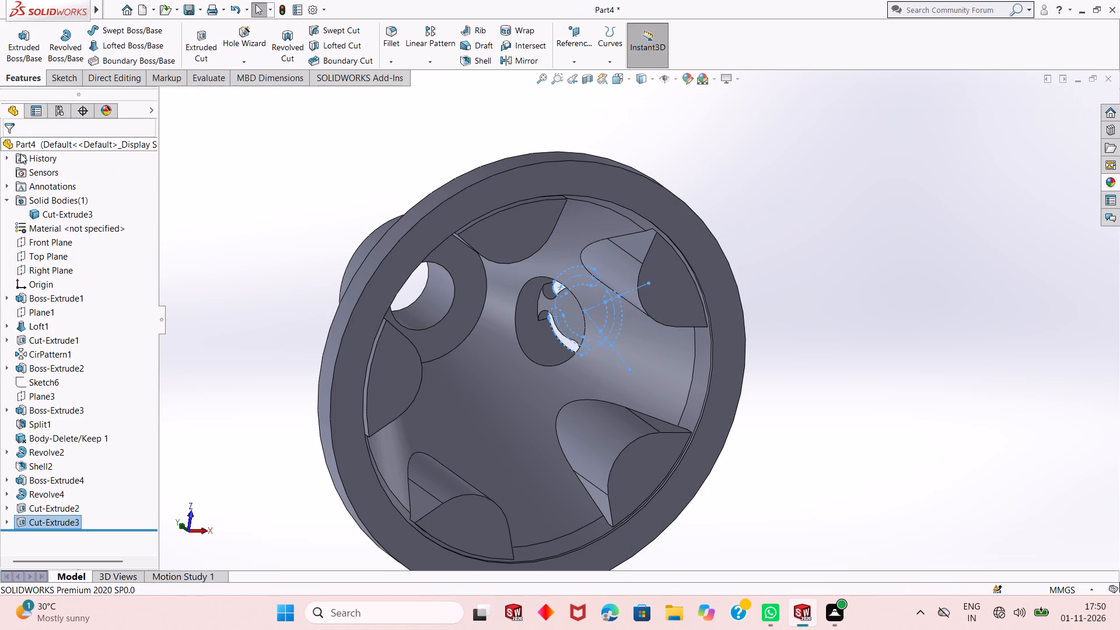
Examine the slot cuts in the side boss from the outside and from several angles.
scroll(506, 342, "up", 1)
middle_click_drag(814, 291, 685, 411)
left_click(685, 411)
middle_click_drag(555, 361, 557, 514)
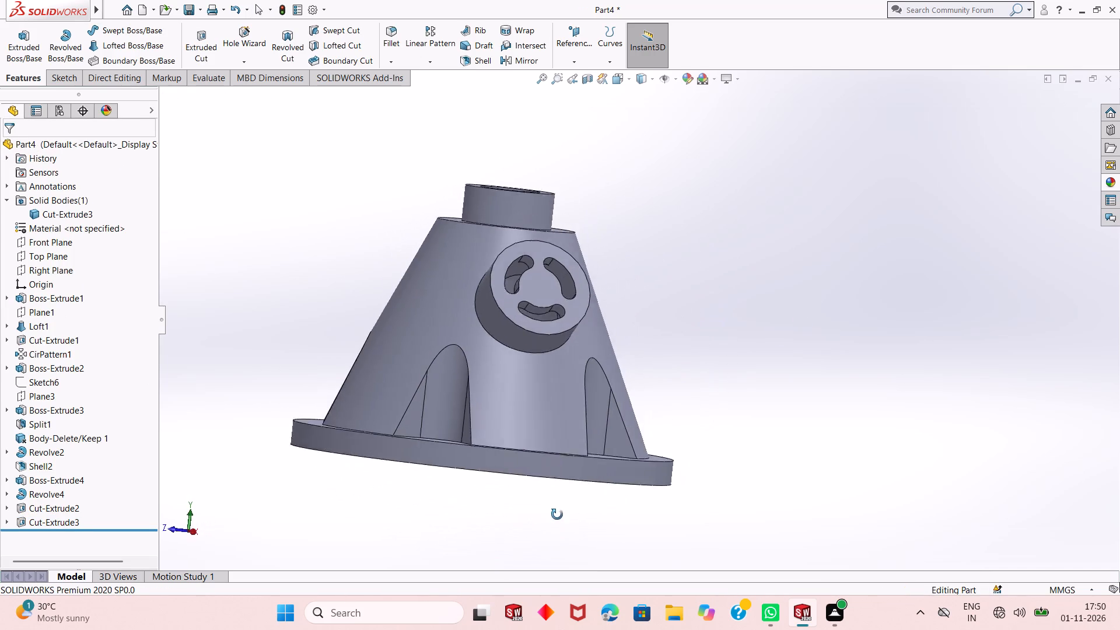
middle_click_drag(557, 514, 554, 533)
middle_click_drag(527, 381, 524, 439)
scroll(511, 344, "down", 3)
middle_click_drag(580, 395, 580, 396)
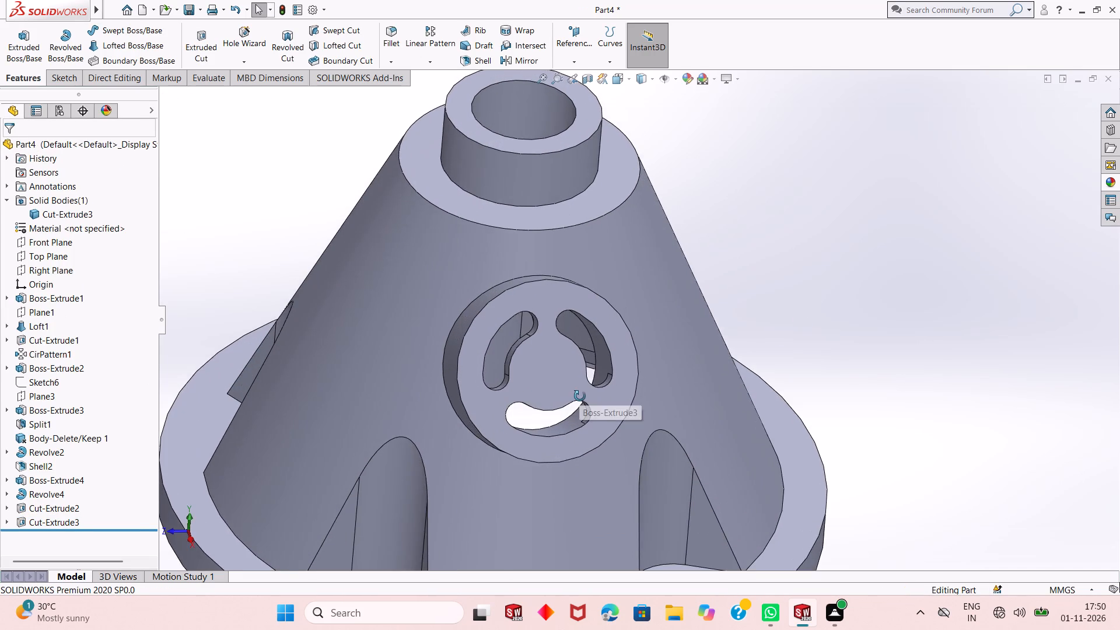
middle_click_drag(580, 396, 565, 372)
scroll(565, 372, "up", 1)
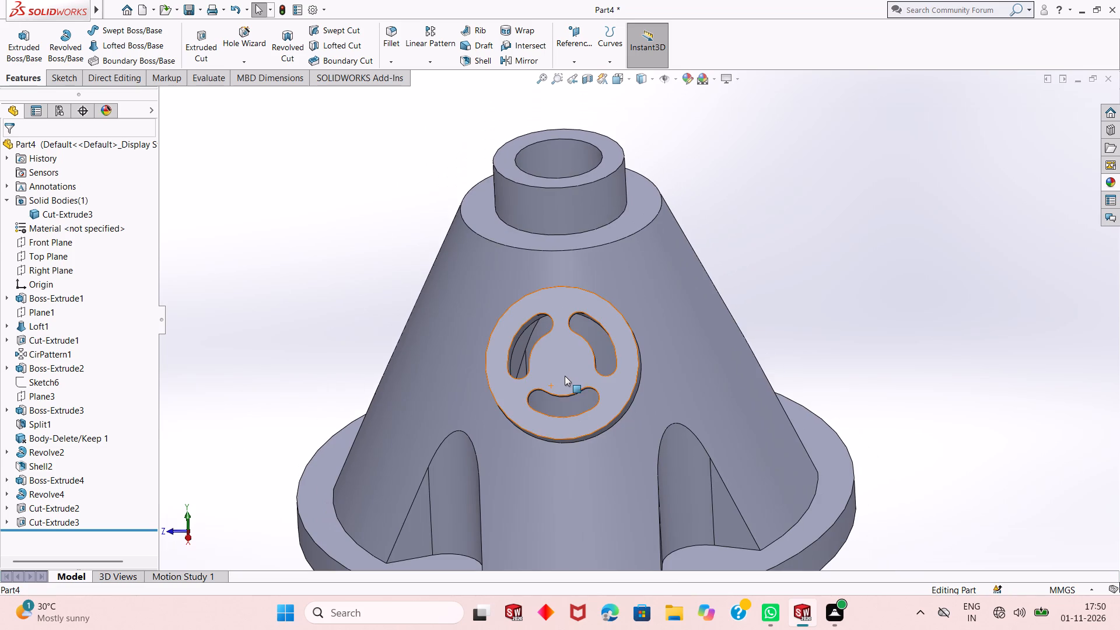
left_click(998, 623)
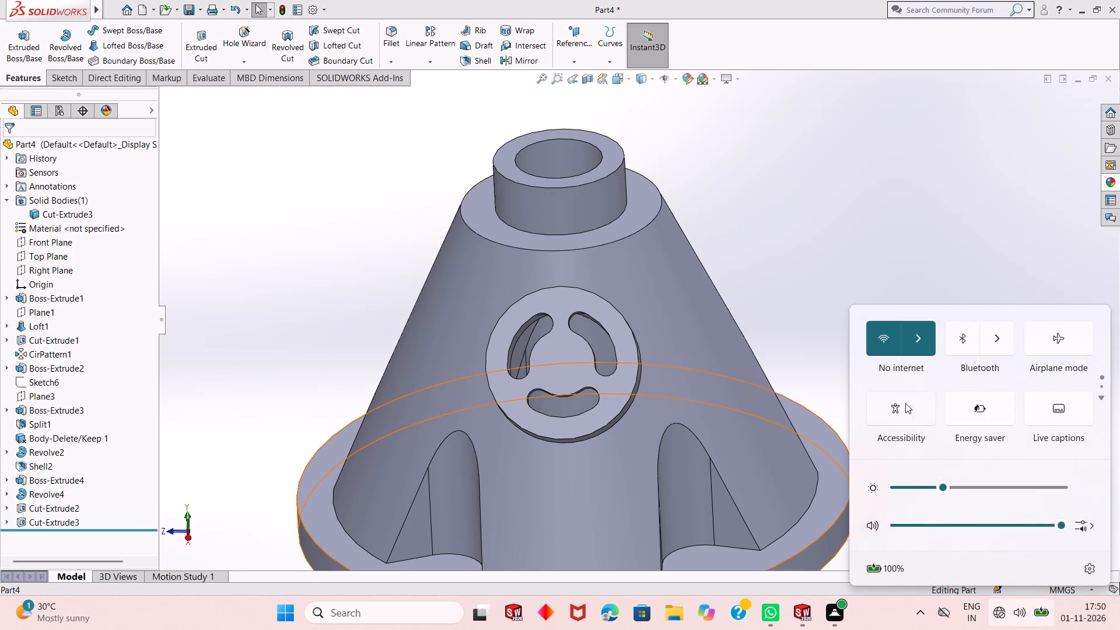
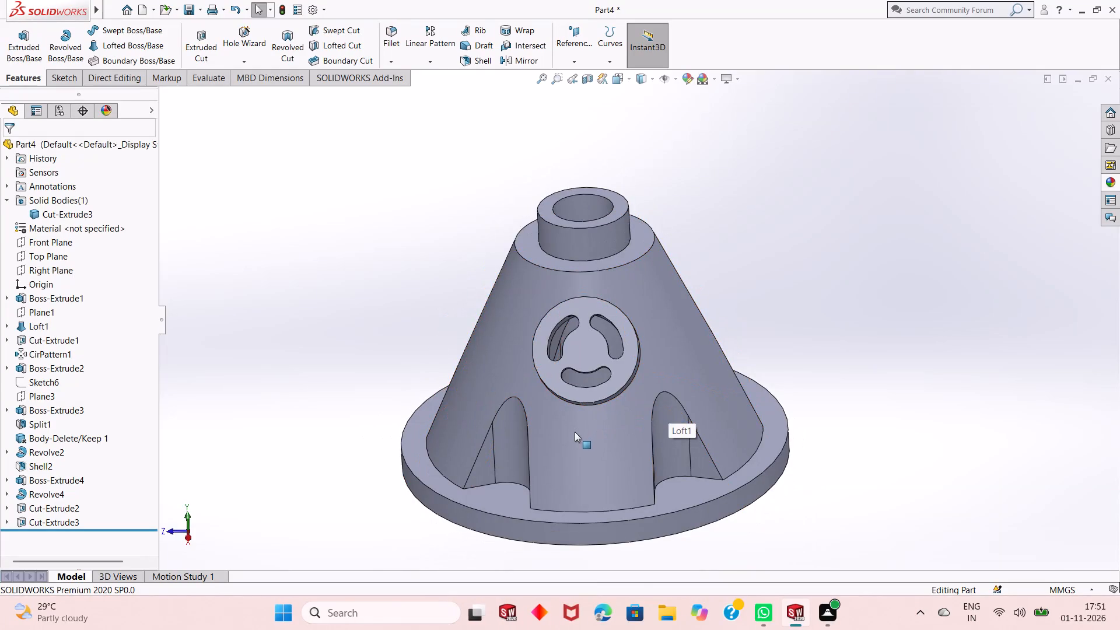
Open a new sketch on the upper face of the base flange and view it face-on.
middle_click_drag(576, 432, 654, 269)
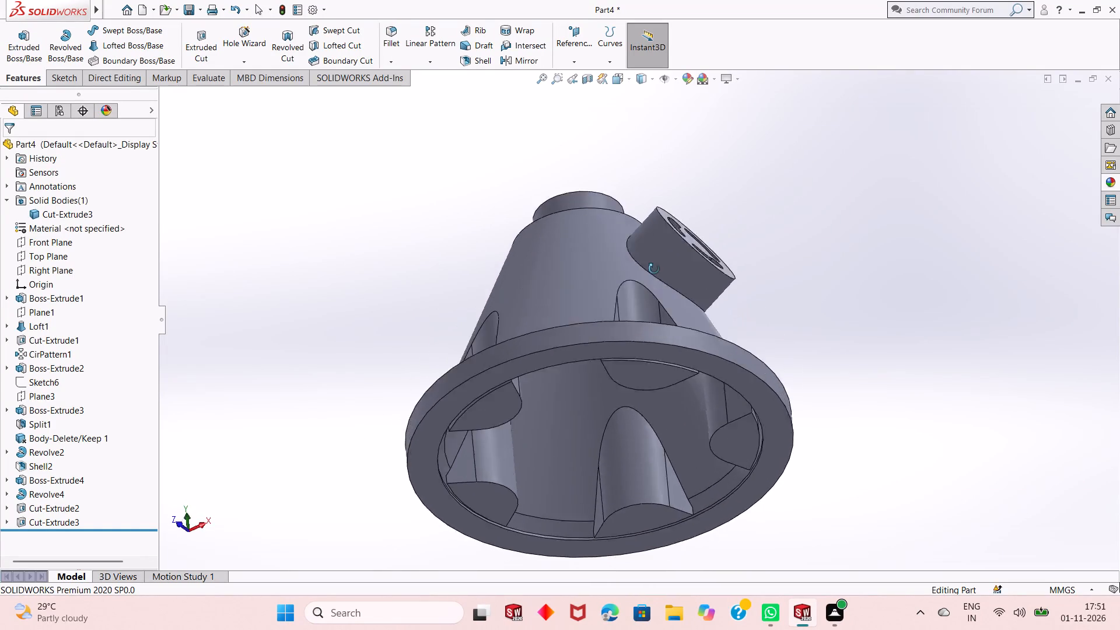
middle_click_drag(654, 269, 621, 446)
scroll(614, 436, "up", 2)
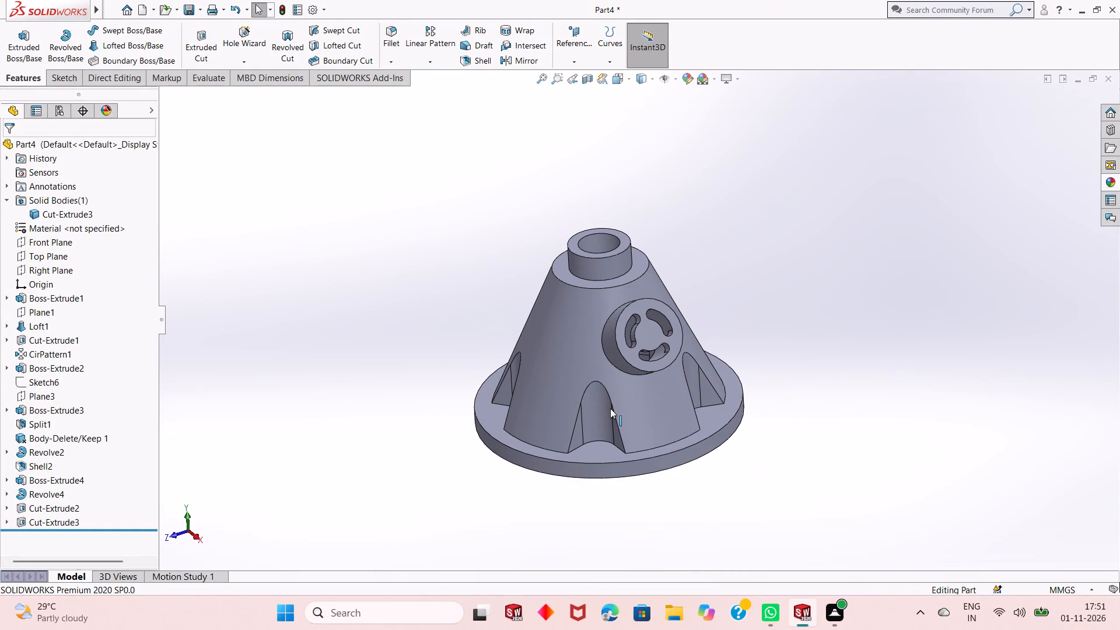
middle_click_drag(607, 411, 588, 556)
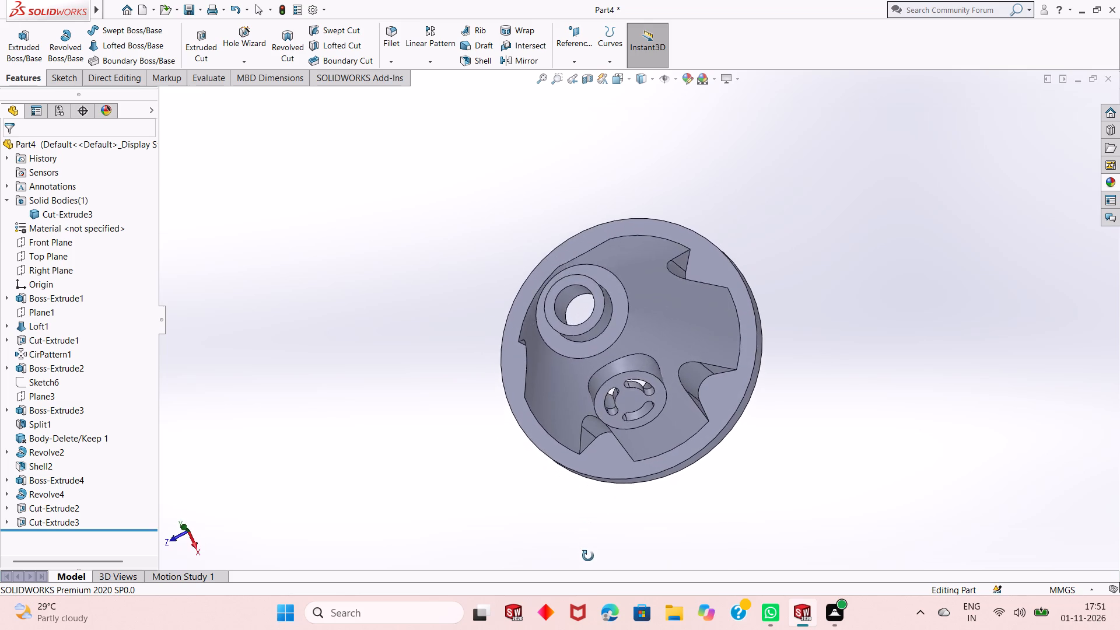
scroll(588, 556, "up", 1)
middle_click_drag(588, 556, 631, 468)
middle_click_drag(638, 302, 621, 439)
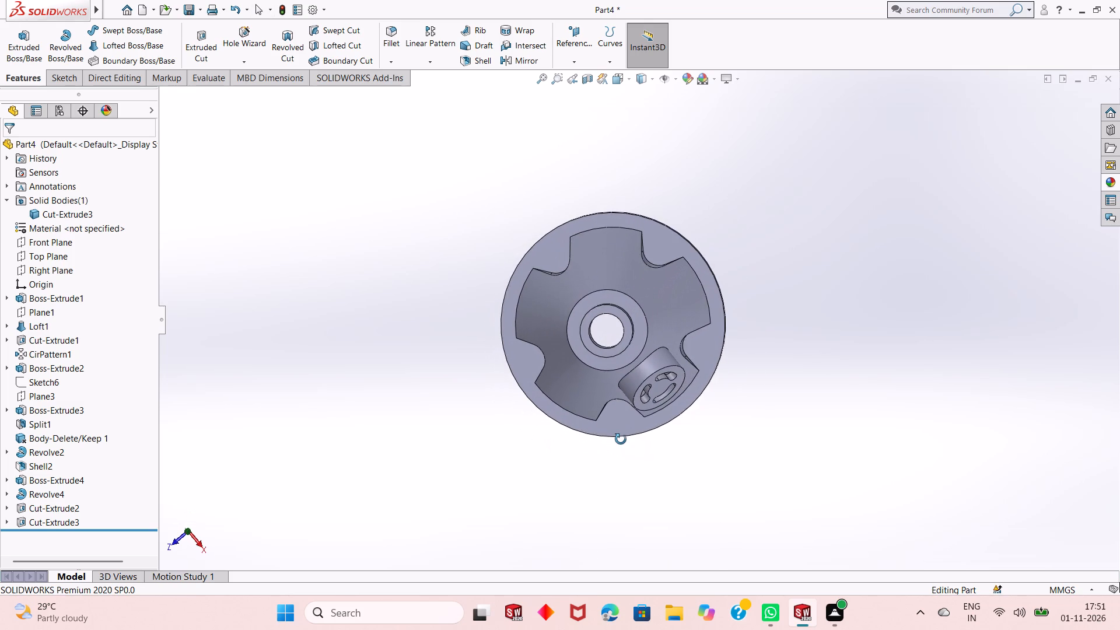
middle_click_drag(621, 439, 626, 321)
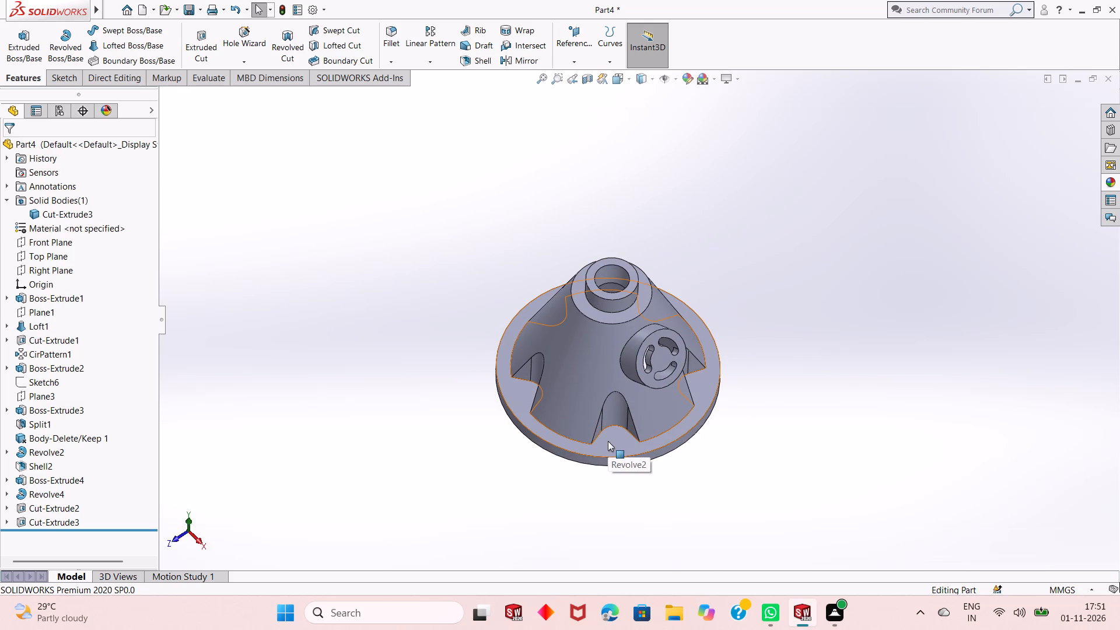
left_click(608, 441)
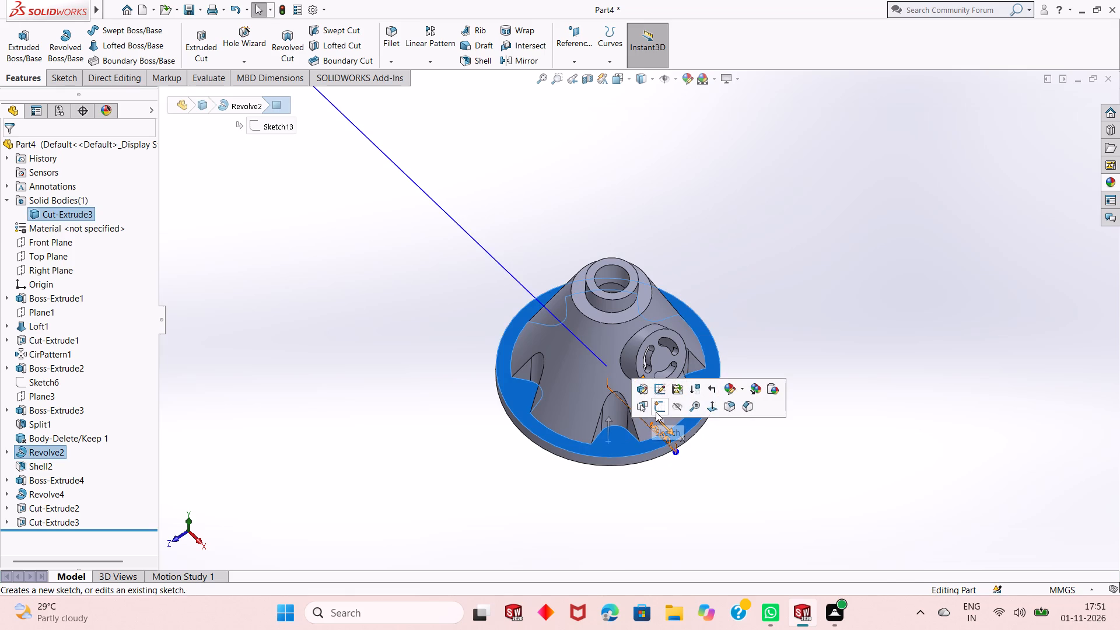
left_click(656, 411)
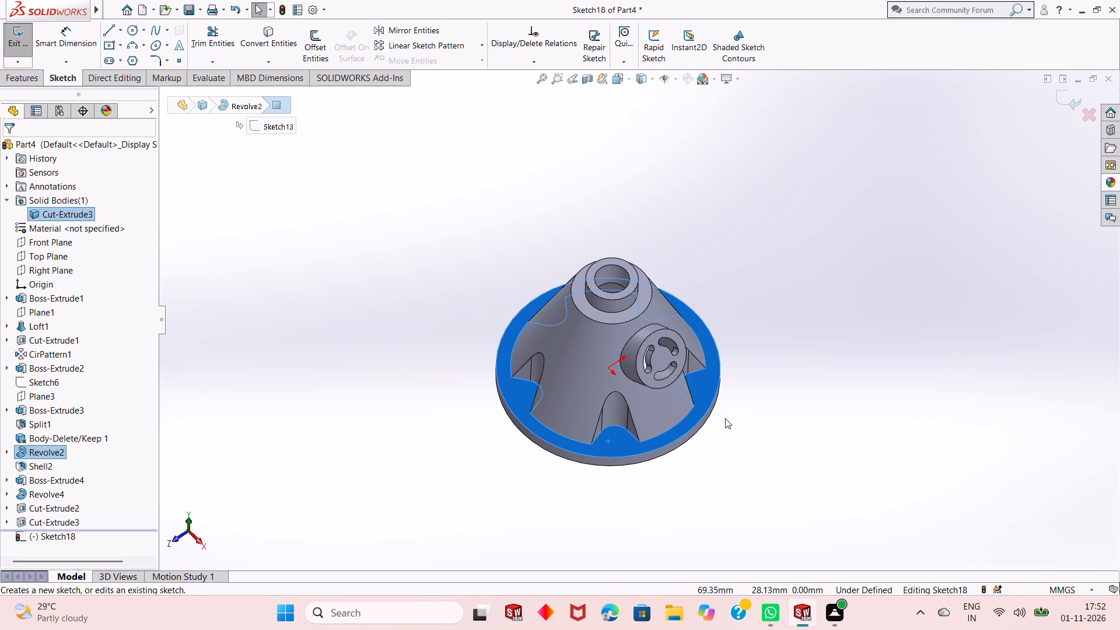
key("Escape")
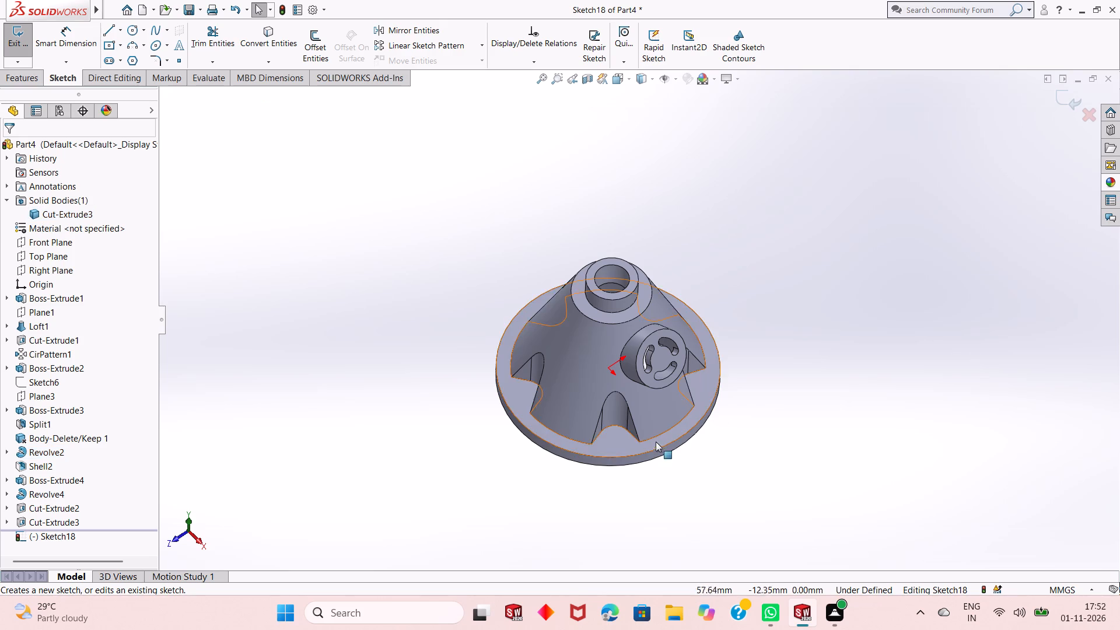
scroll(615, 440, "down", 3)
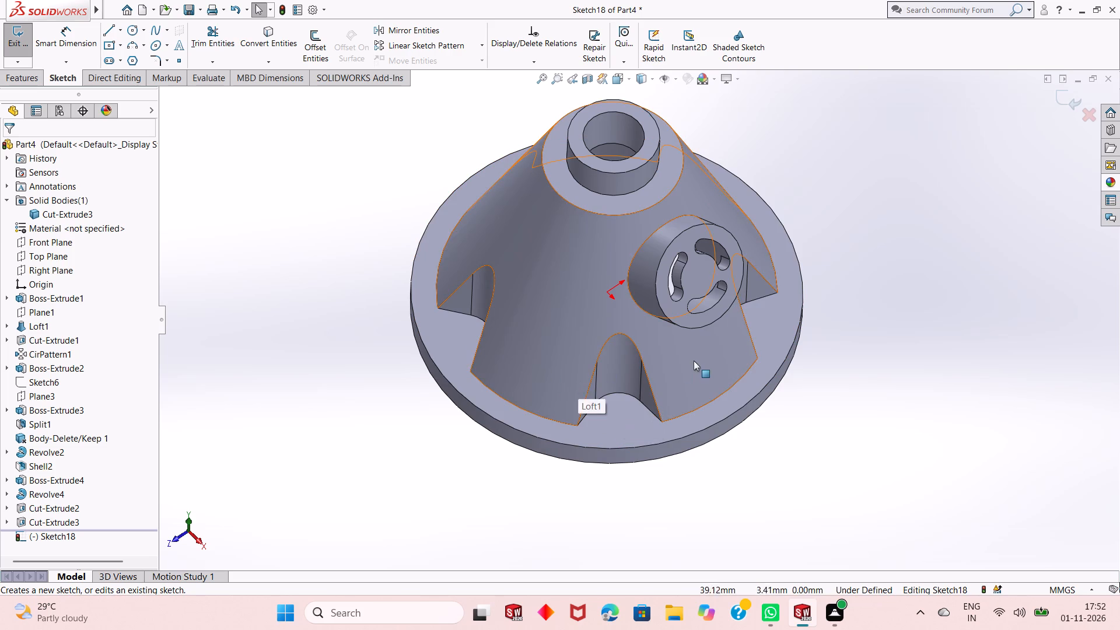
scroll(626, 328, "up", 1)
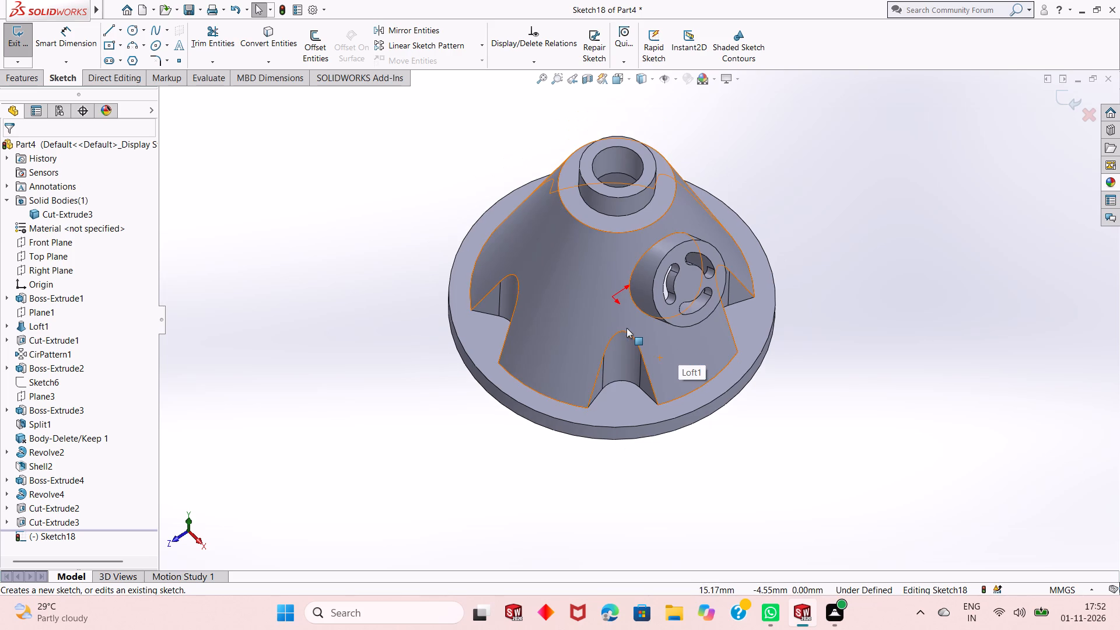
scroll(615, 289, "down", 2)
scroll(625, 347, "up", 2)
key("Escape")
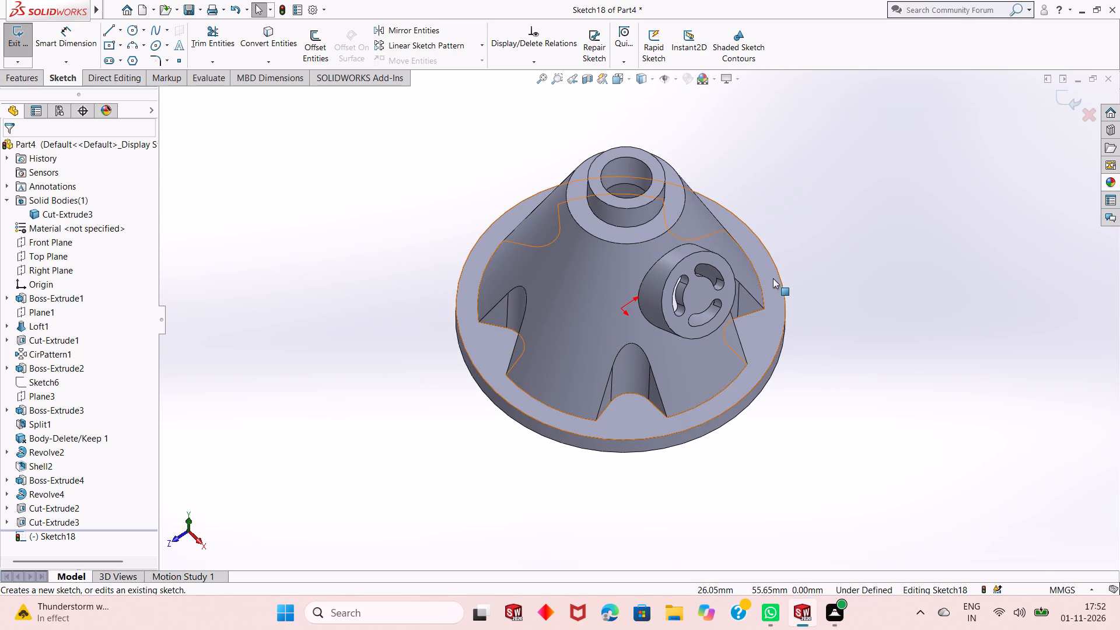
key("Escape")
key("ctrl+8")
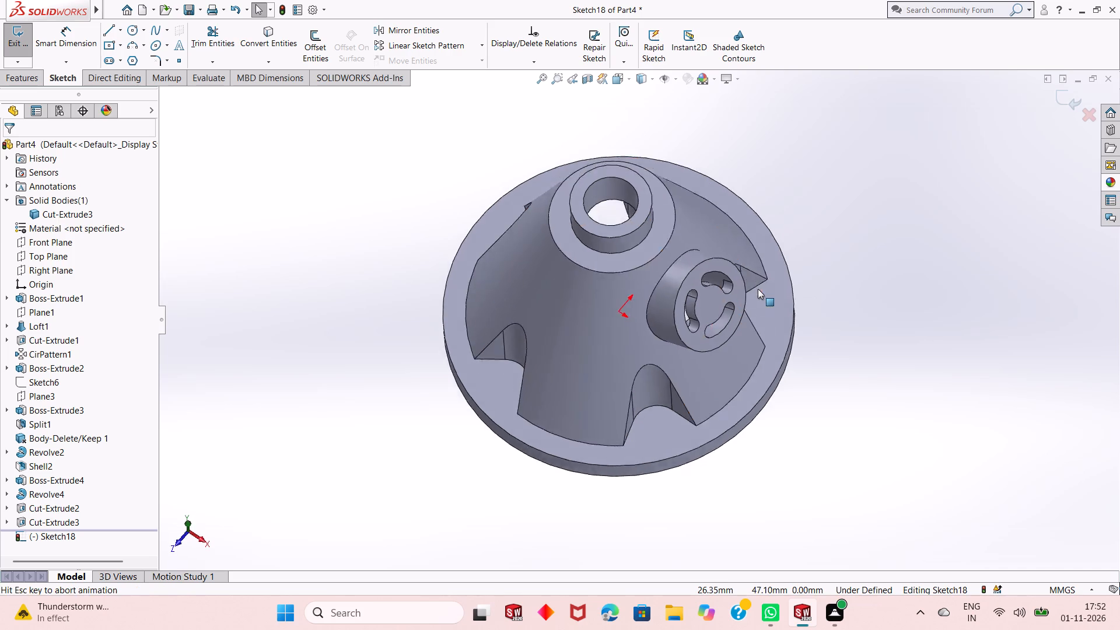
key("Escape")
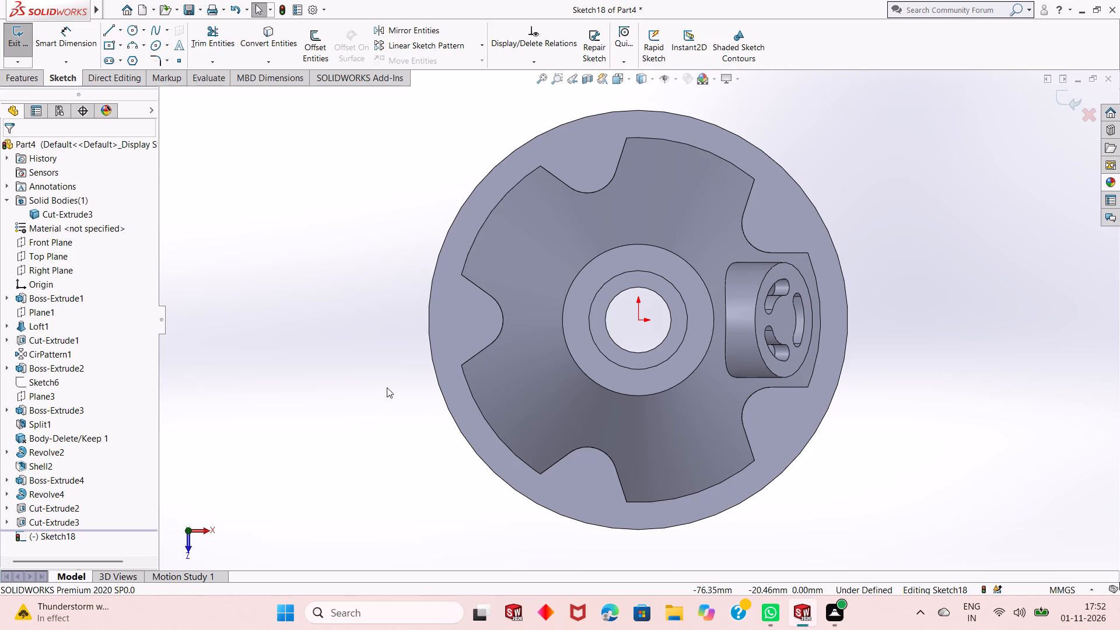
Sketch a circle with a radius of about 55 mm centred on the origin.
left_click(130, 36)
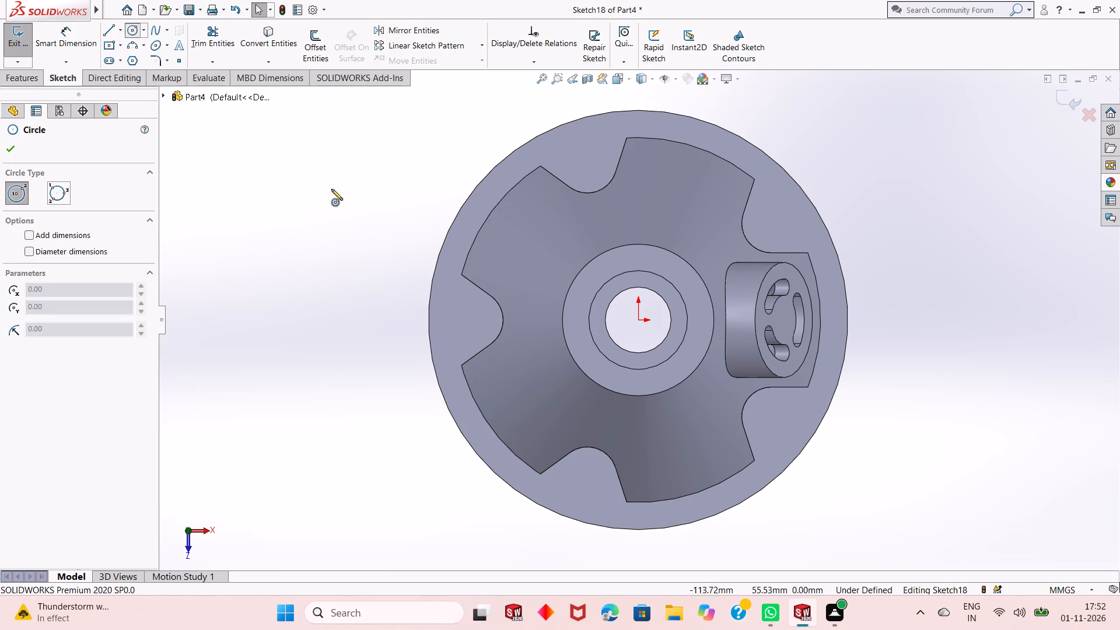
left_click(639, 320)
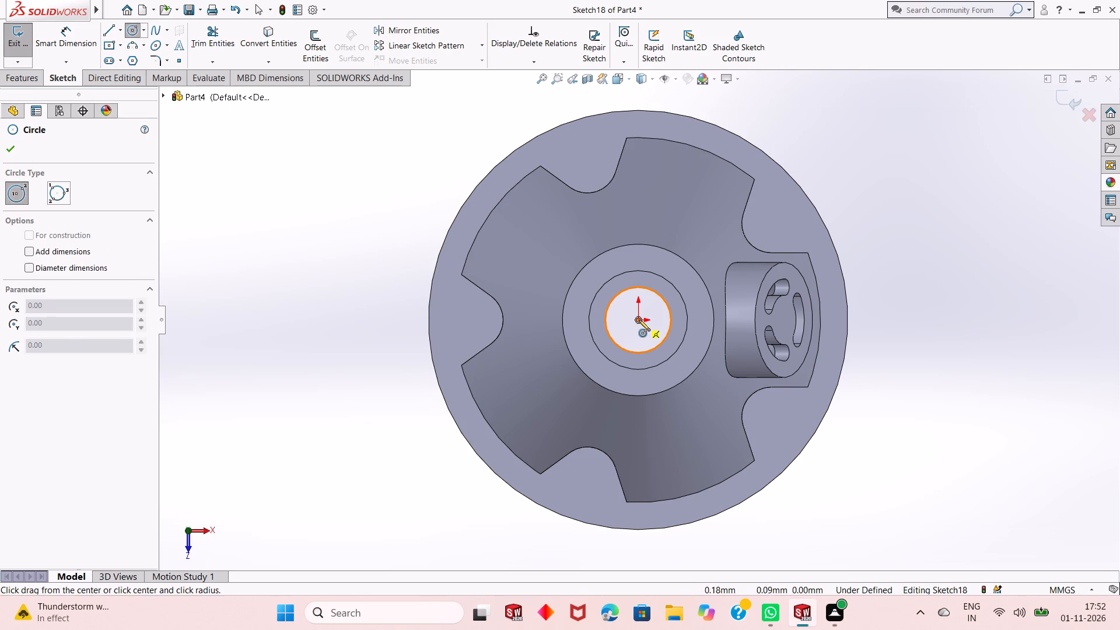
left_click(762, 190)
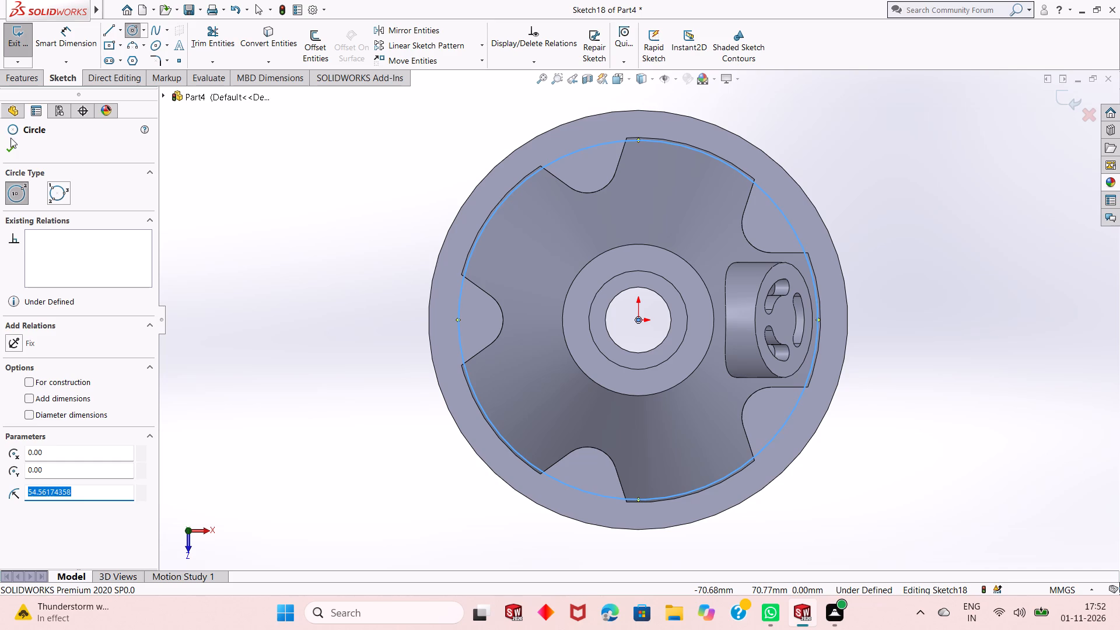
left_click(11, 141)
Dimension the sketched circle's diameter to 100 mm.
left_click(20, 77)
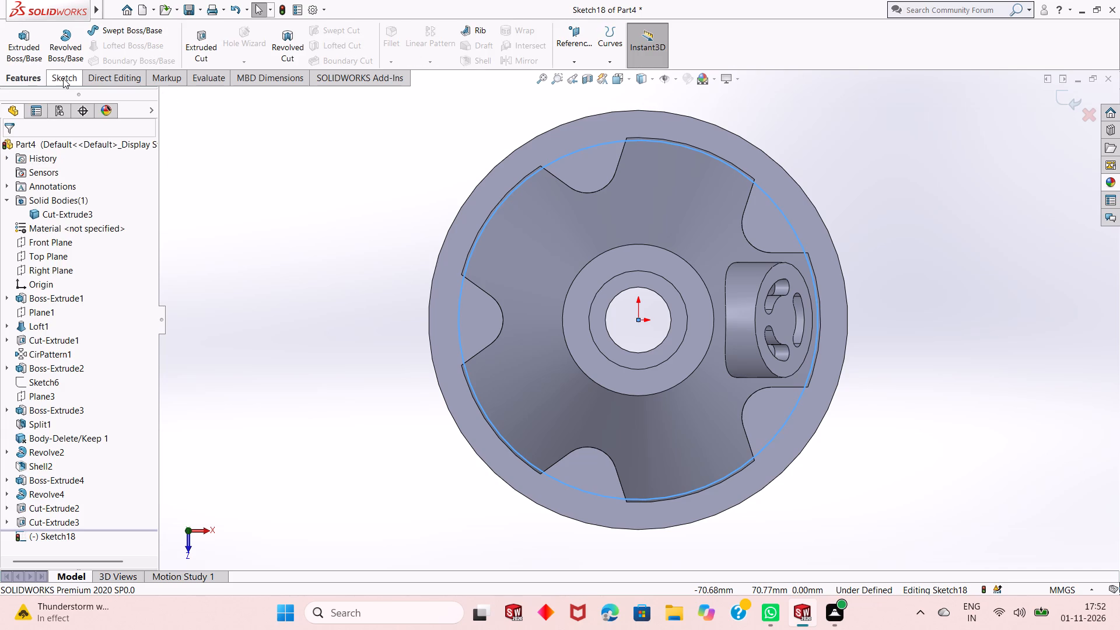
left_click(63, 78)
left_click(68, 44)
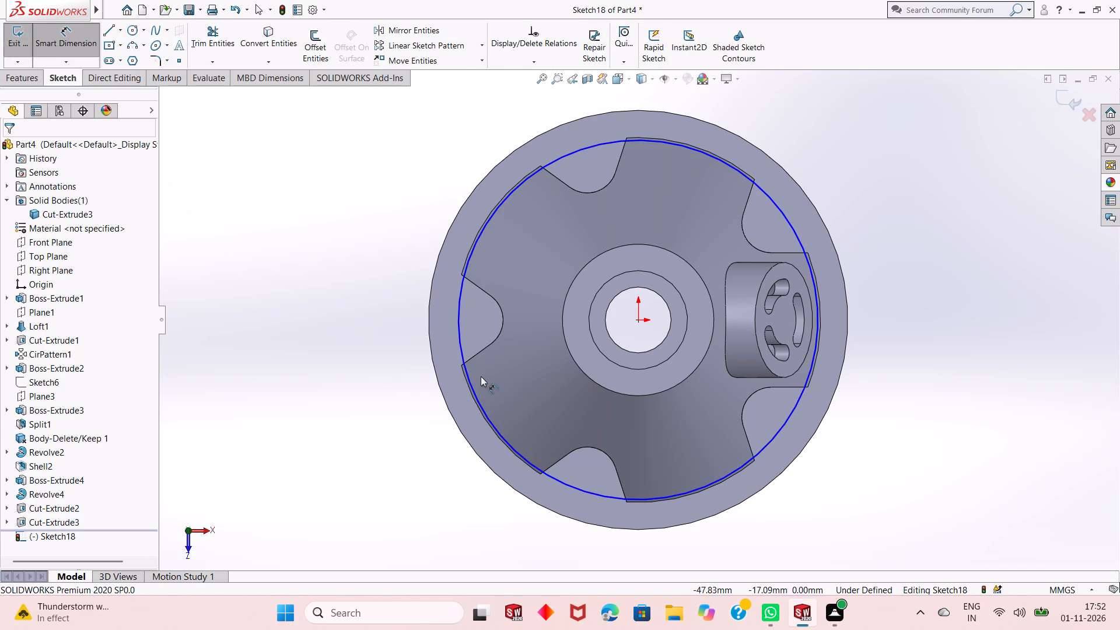
left_click(466, 375)
left_click(345, 510)
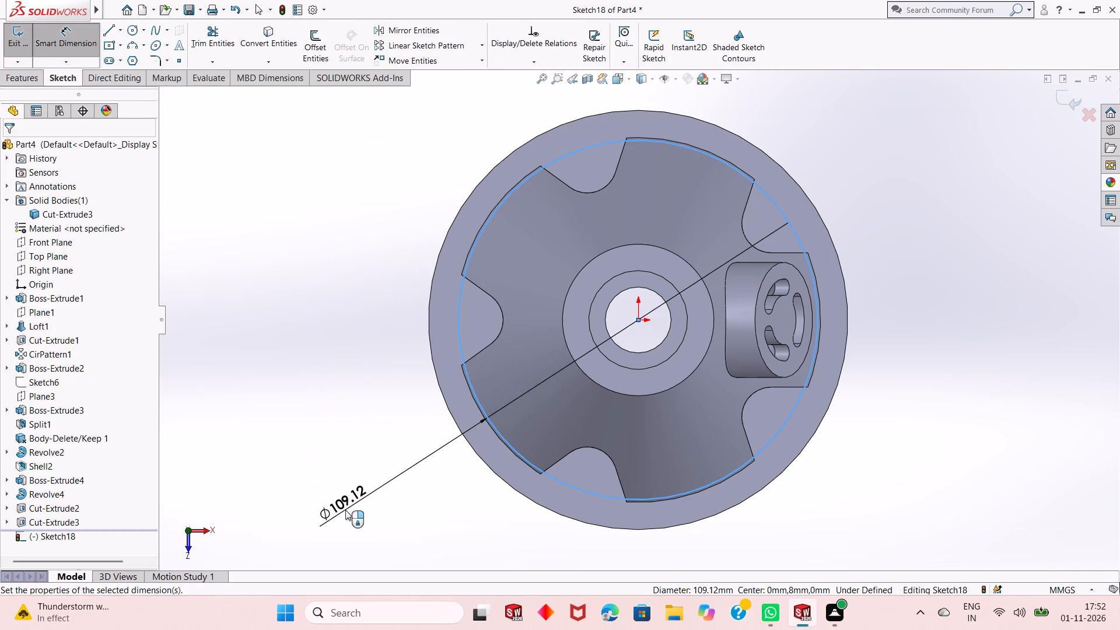
type("100")
key("Return")
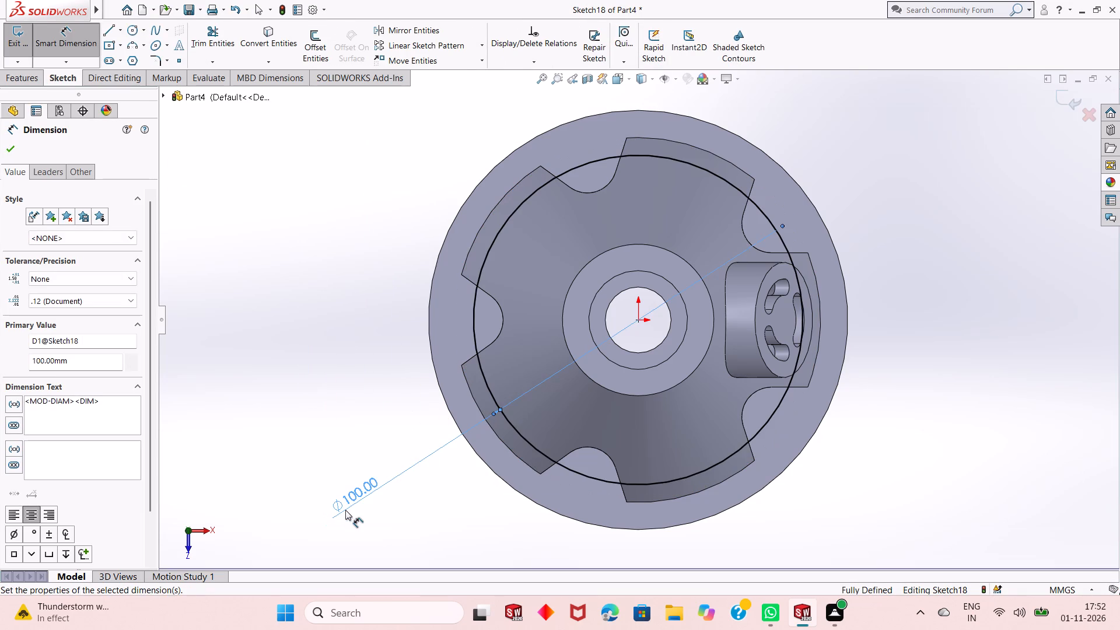
left_click(5, 154)
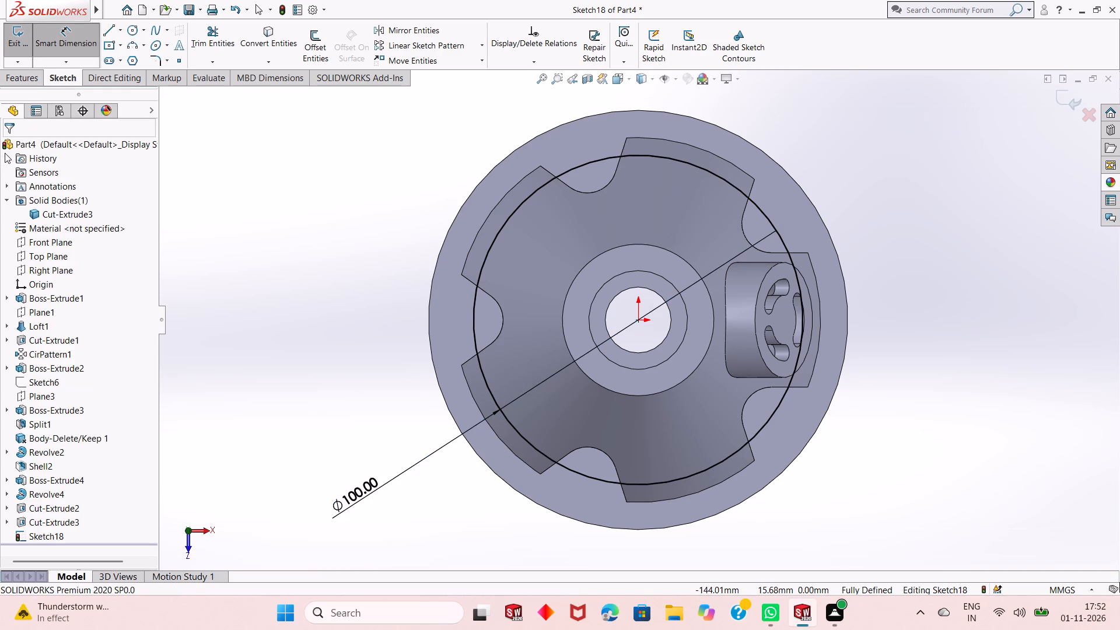
Convert the 100 mm circle to construction geometry and exit the sketch.
left_click(475, 321)
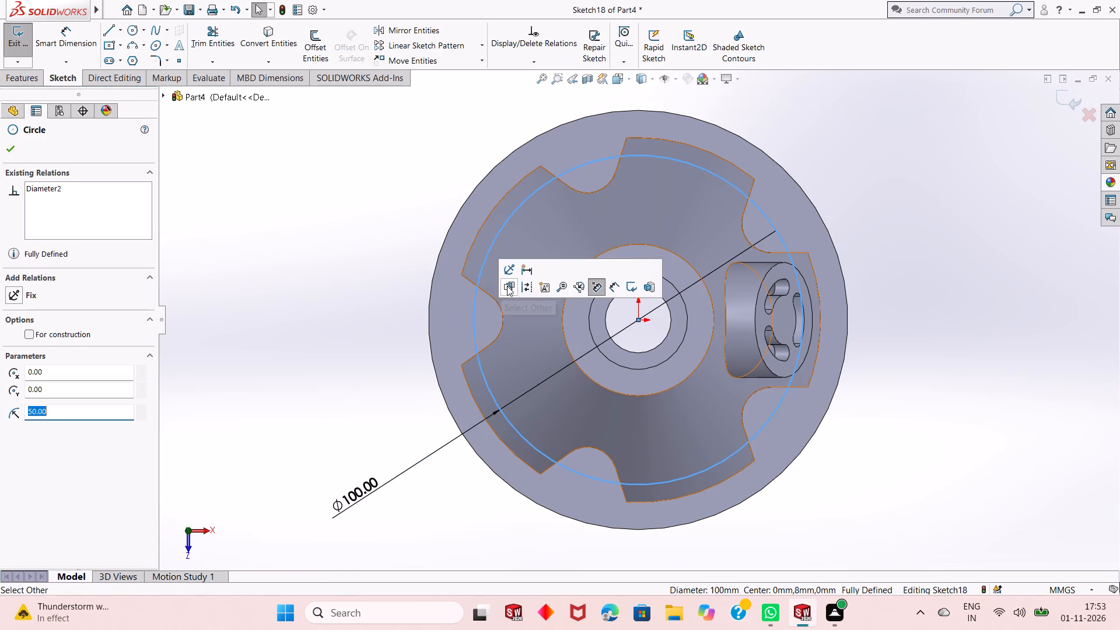
left_click(526, 291)
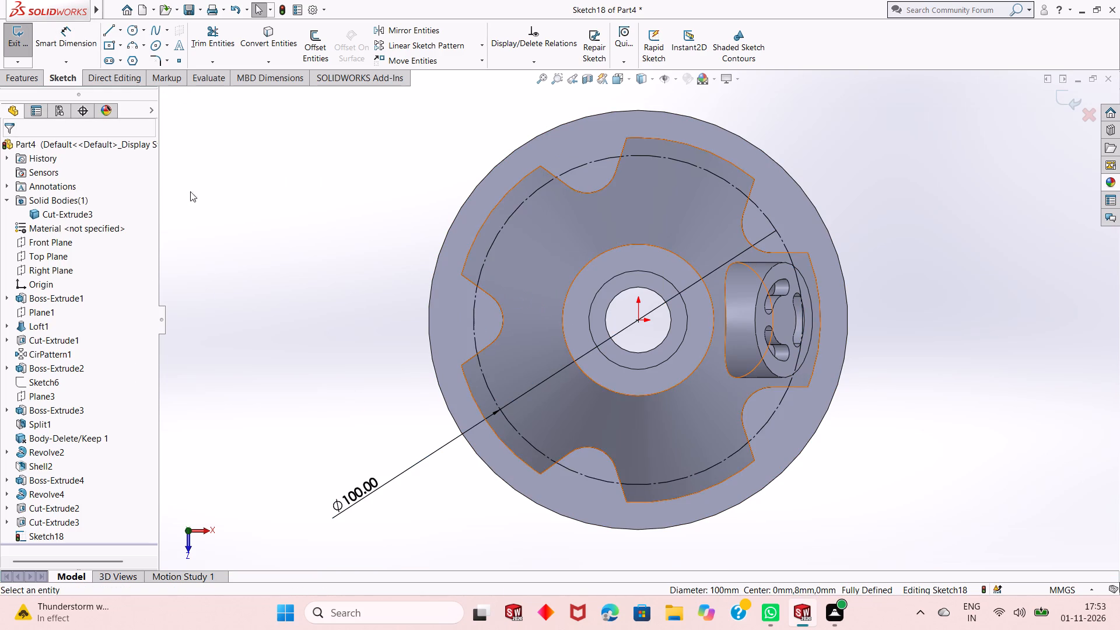
left_click(1065, 102)
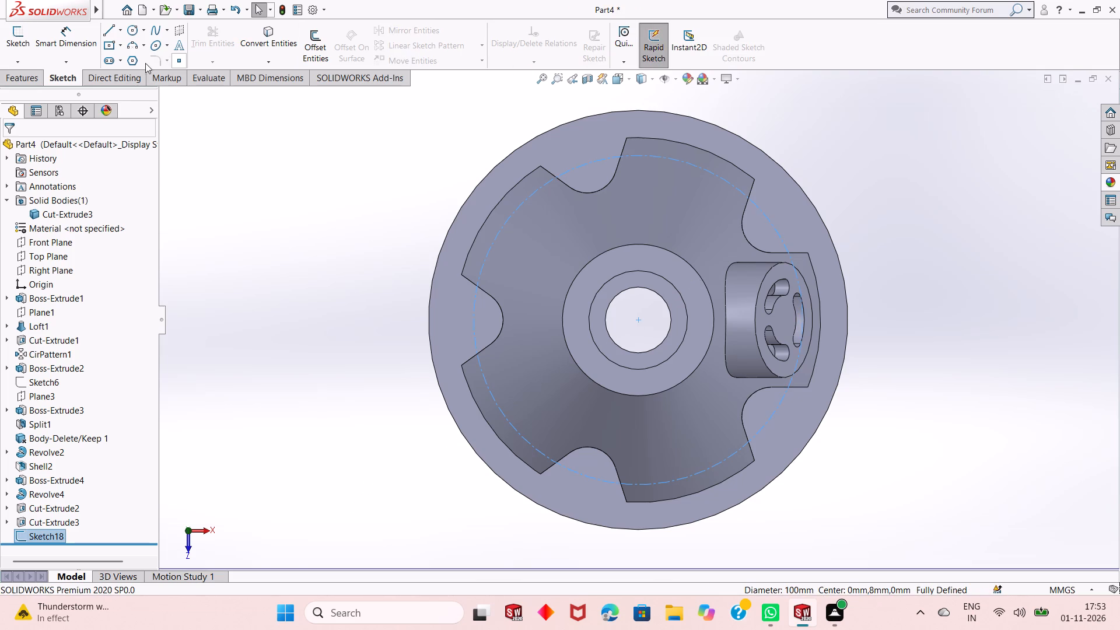
Start a Hole Wizard feature using the legacy hole type set to Counterbored.
left_click(32, 79)
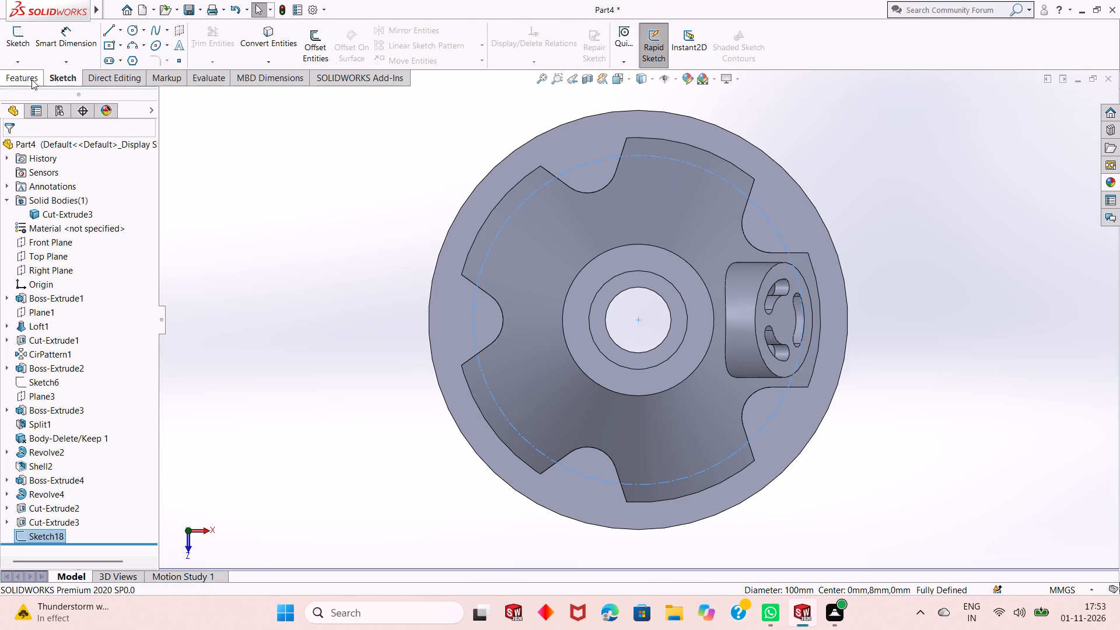
left_click(245, 46)
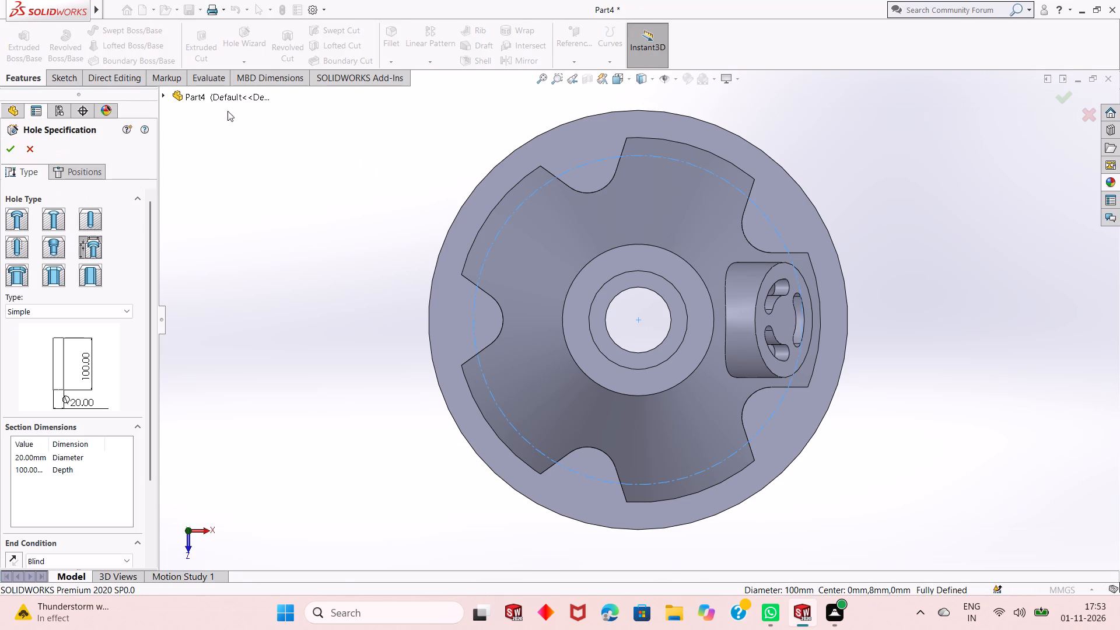
left_click(93, 247)
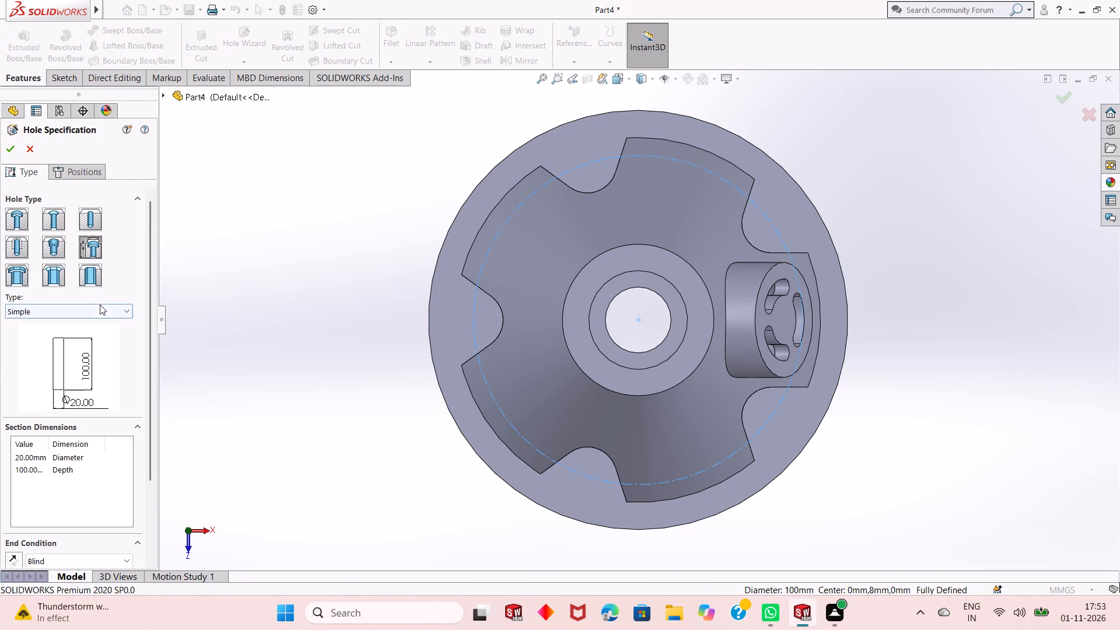
left_click(100, 306)
left_click(55, 396)
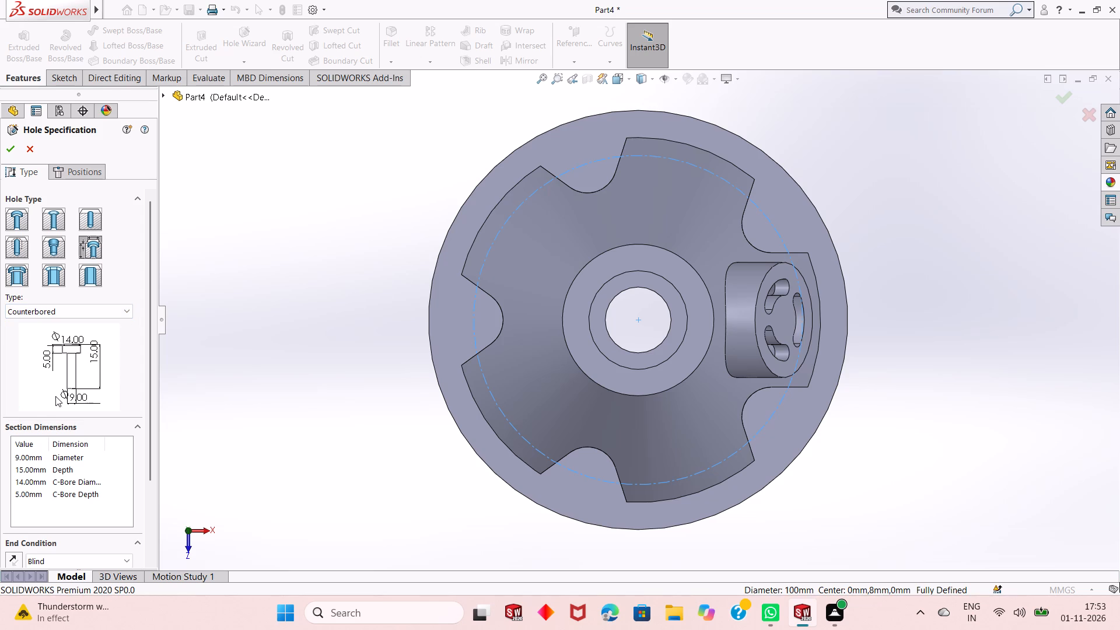
Set the counterbored hole's diameter to 7 mm, depth to 10 mm, counterbore diameter to 15 mm and counterbore depth to 3 mm.
double_click(37, 460)
key("7")
key("Return")
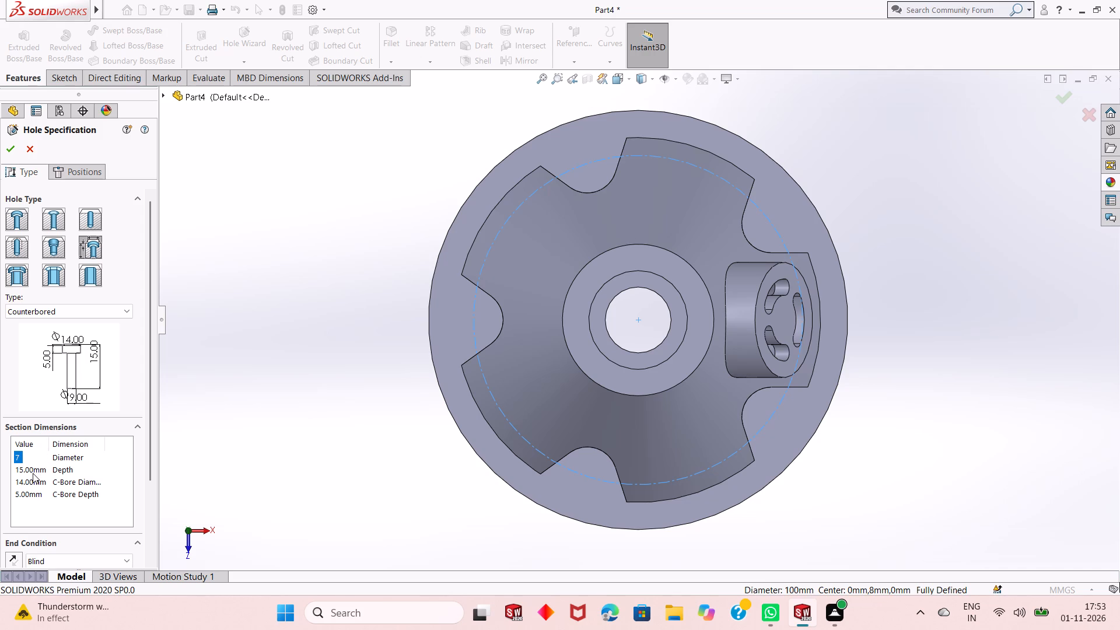
double_click(33, 473)
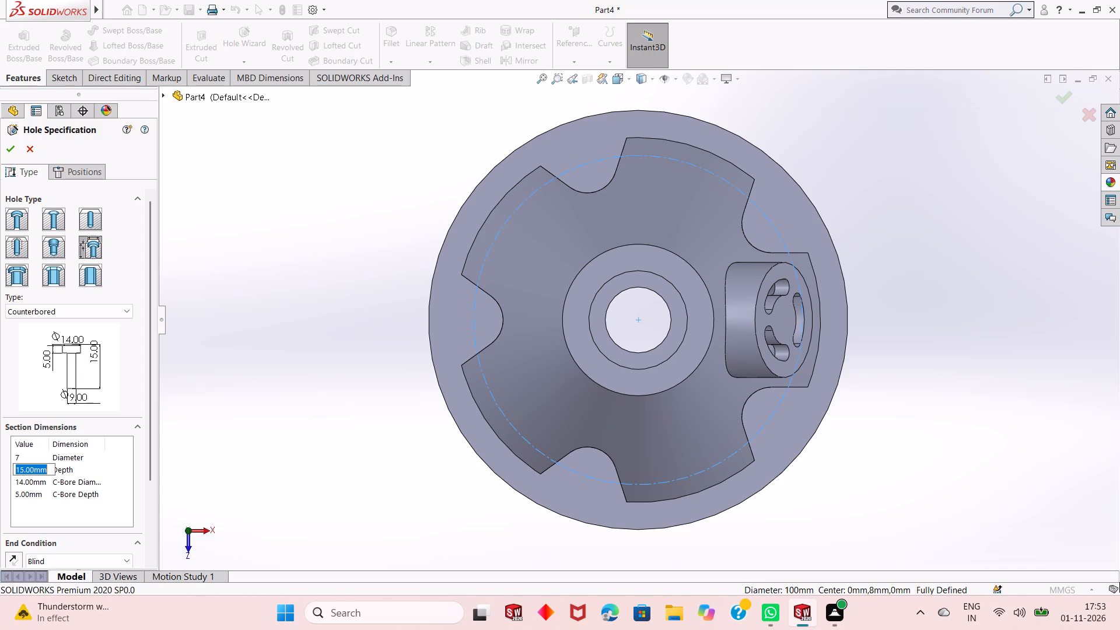
type("10")
key("Return")
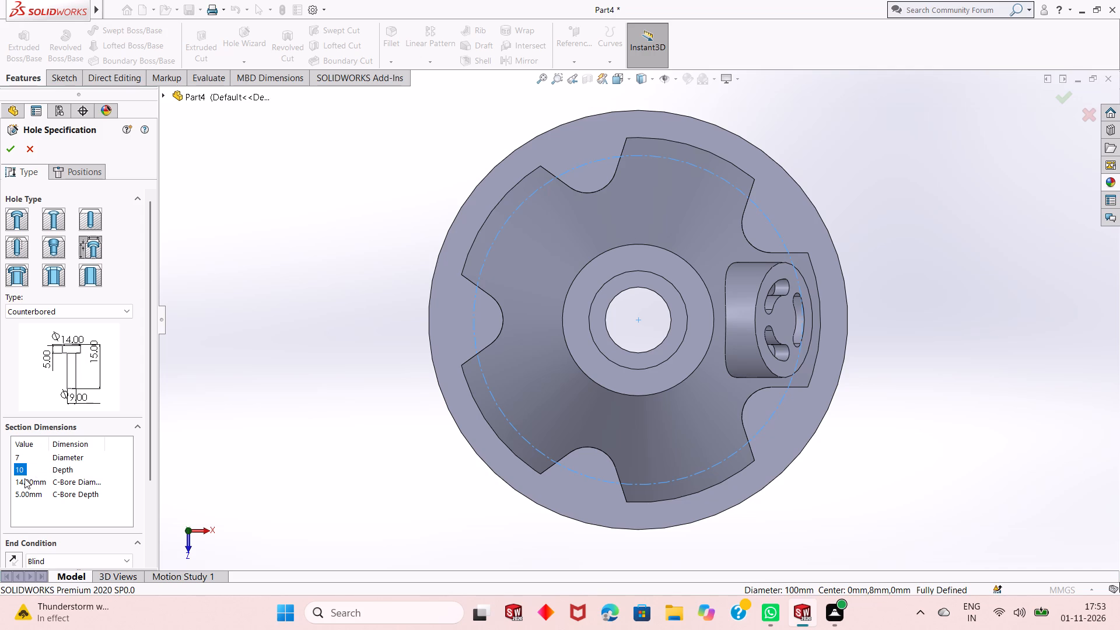
double_click(24, 479)
type("15")
key("Return")
double_click(23, 497)
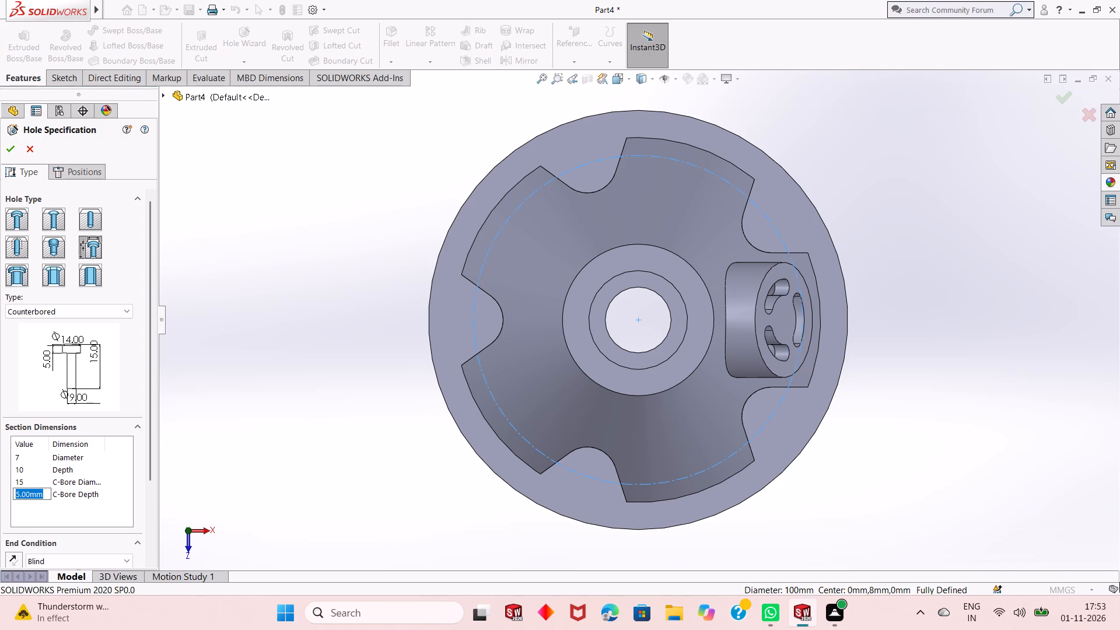
key("3")
key("Return")
Place the counterbored hole on the flange's top face, at the 100 mm circle's quadrant point opposite the angled boss, and finish the feature.
left_click(91, 175)
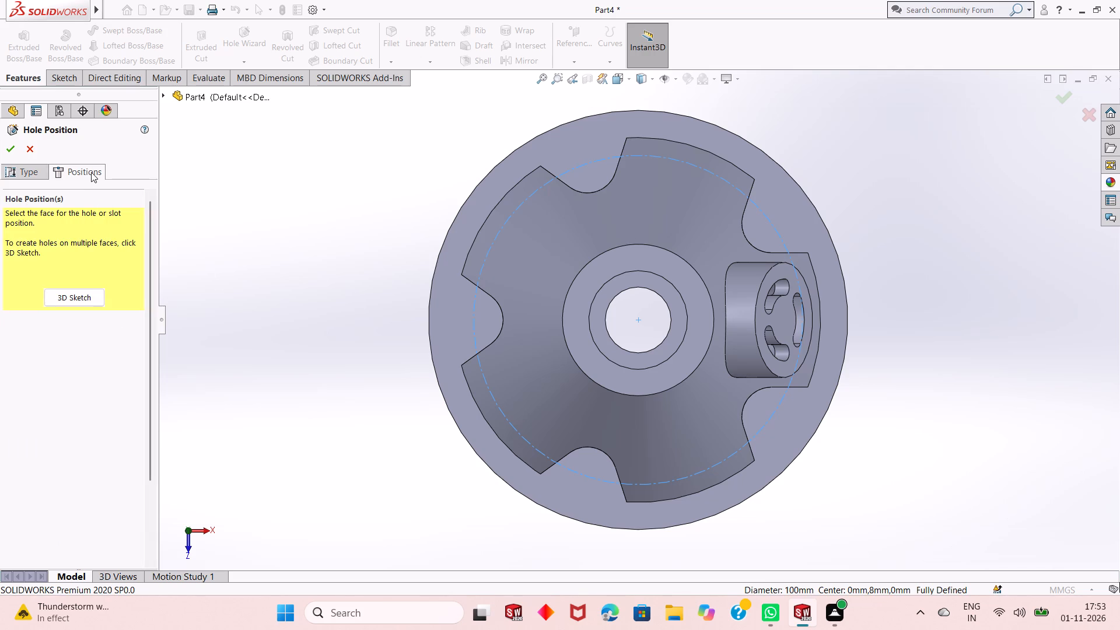
left_click(418, 321)
left_click(437, 325)
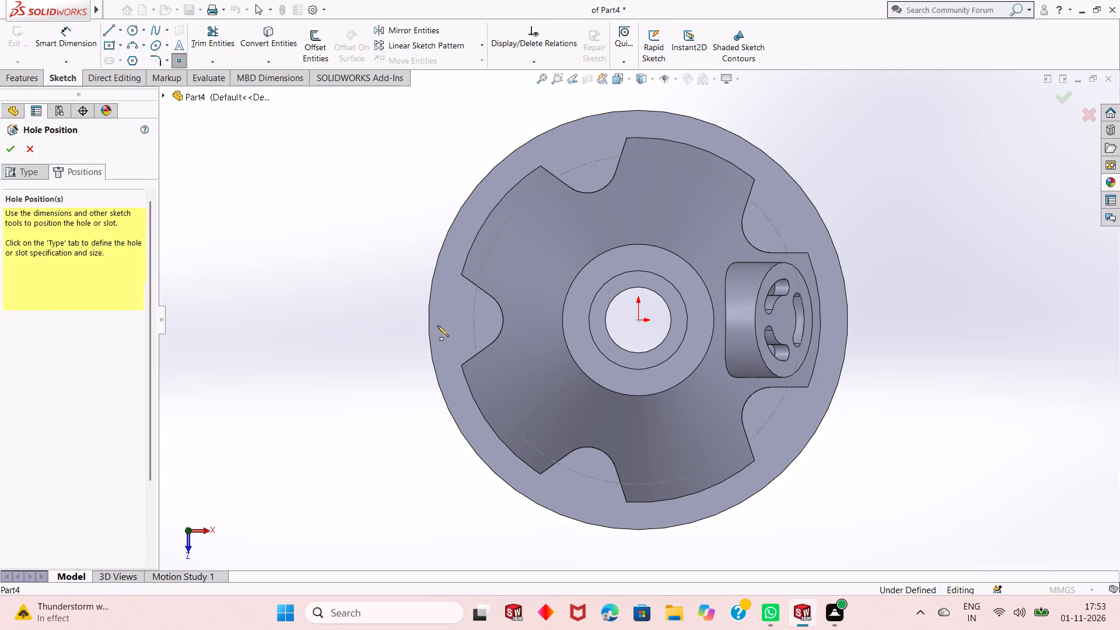
left_click(473, 320)
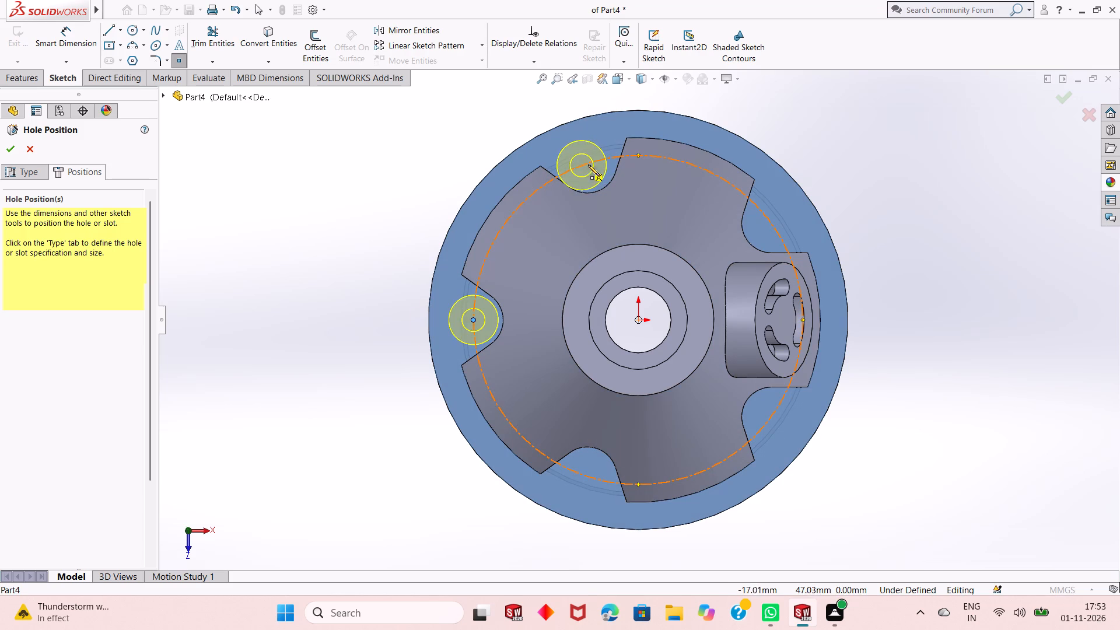
left_click(14, 152)
middle_click_drag(454, 405, 470, 310)
left_click(279, 325)
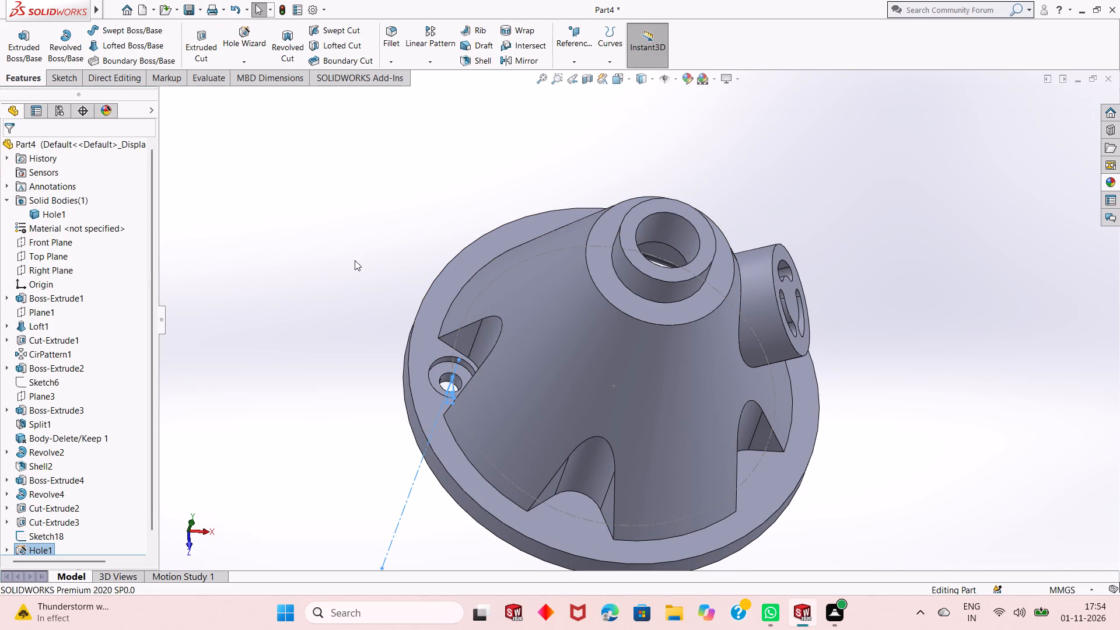
left_click(355, 260)
Hide the sketch containing the 100 mm construction circle.
scroll(103, 440, "down", 3)
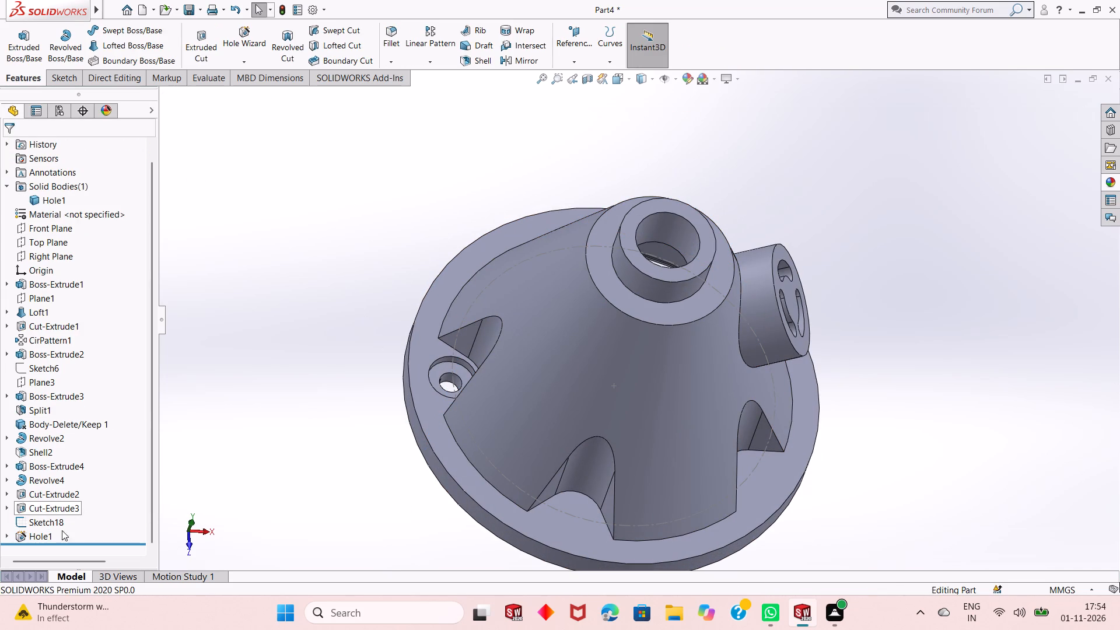
right_click(54, 524)
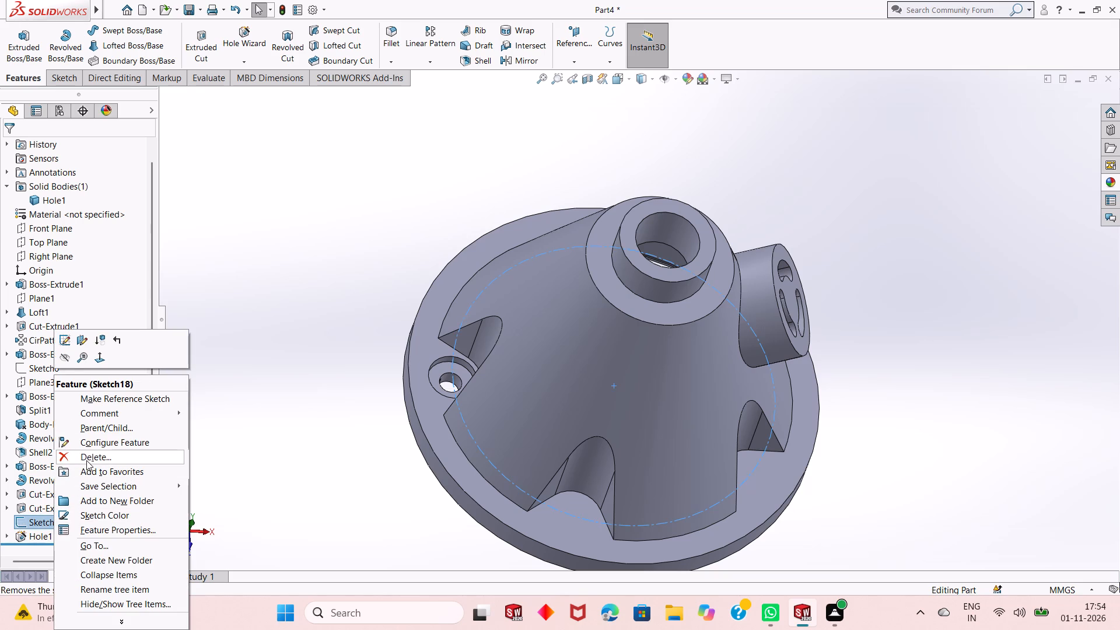
left_click(68, 360)
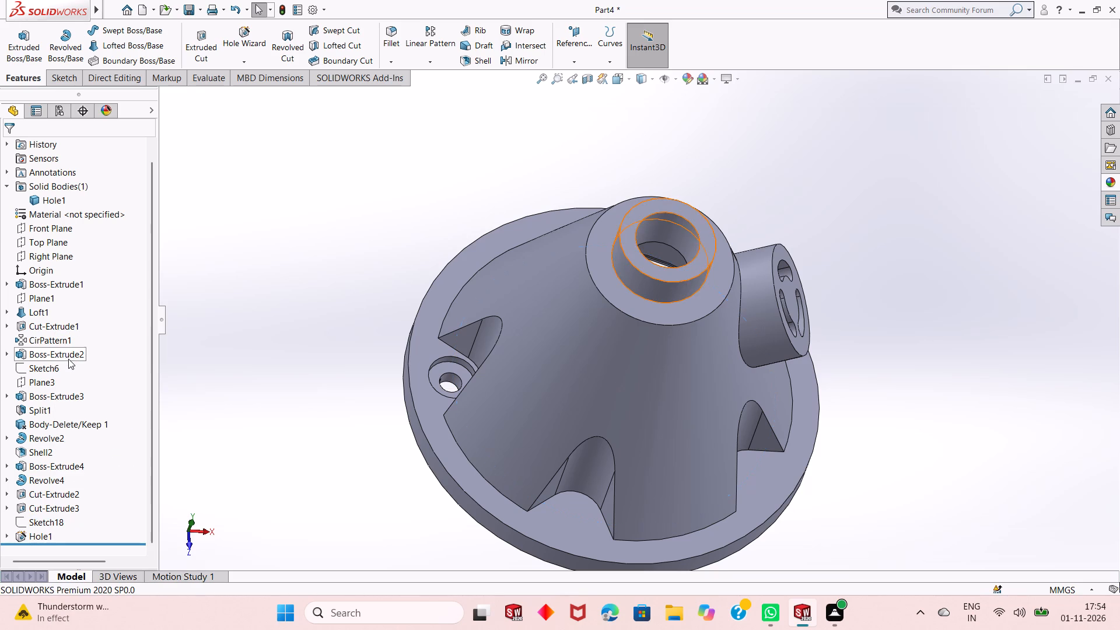
Circular-pattern the counterbored hole about the housing's conical face with 5 equally spaced instances over 360 degrees.
middle_click_drag(363, 272, 364, 299)
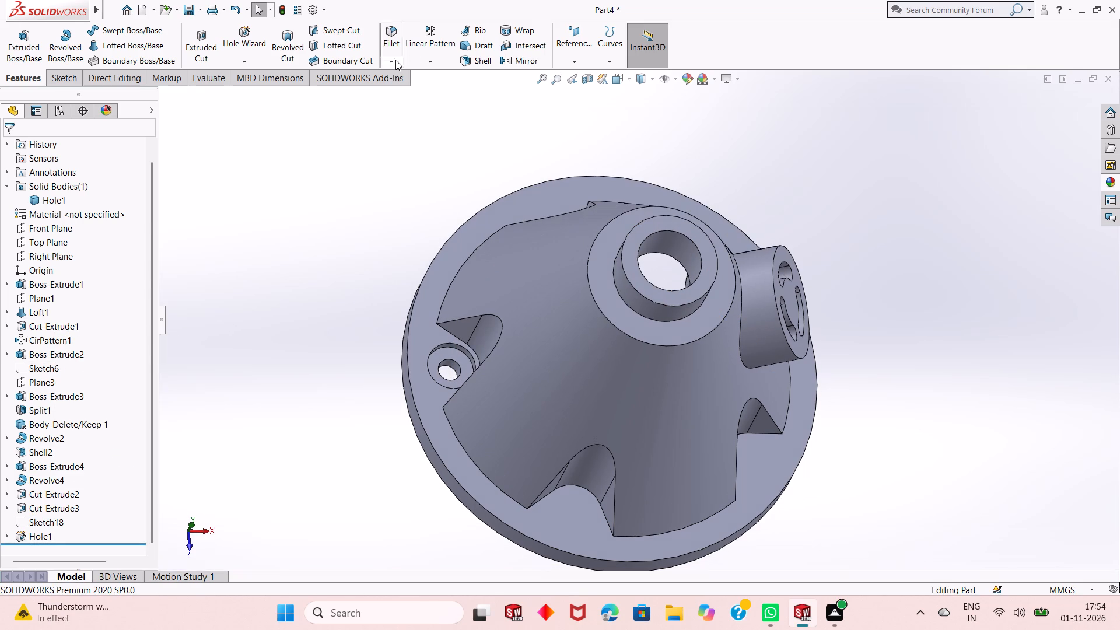
left_click(433, 60)
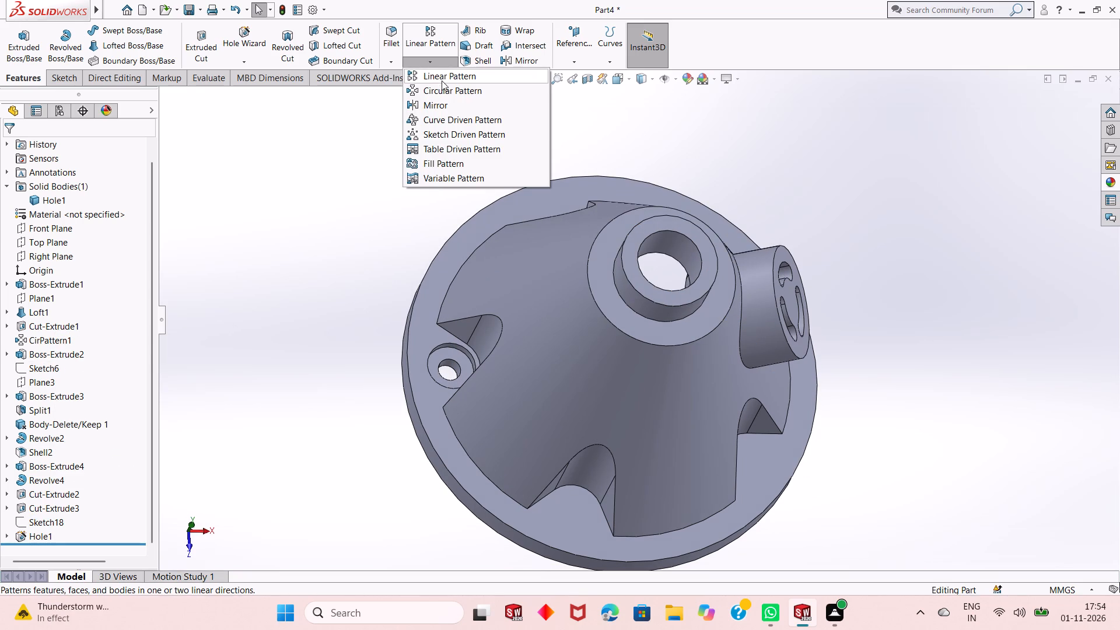
left_click(443, 89)
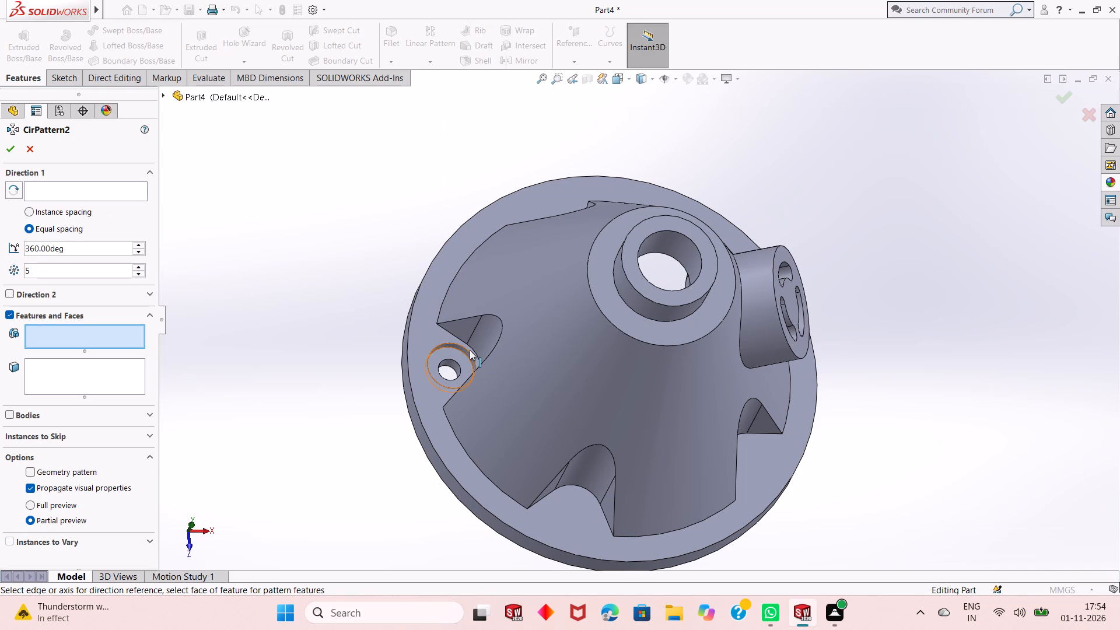
left_click(468, 355)
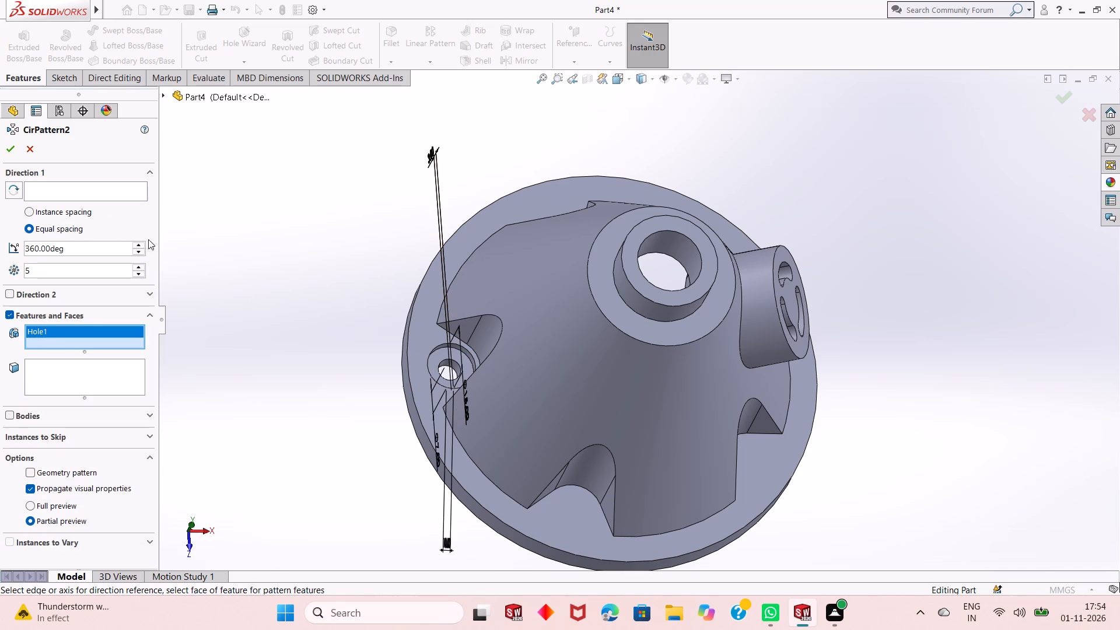
left_click(119, 189)
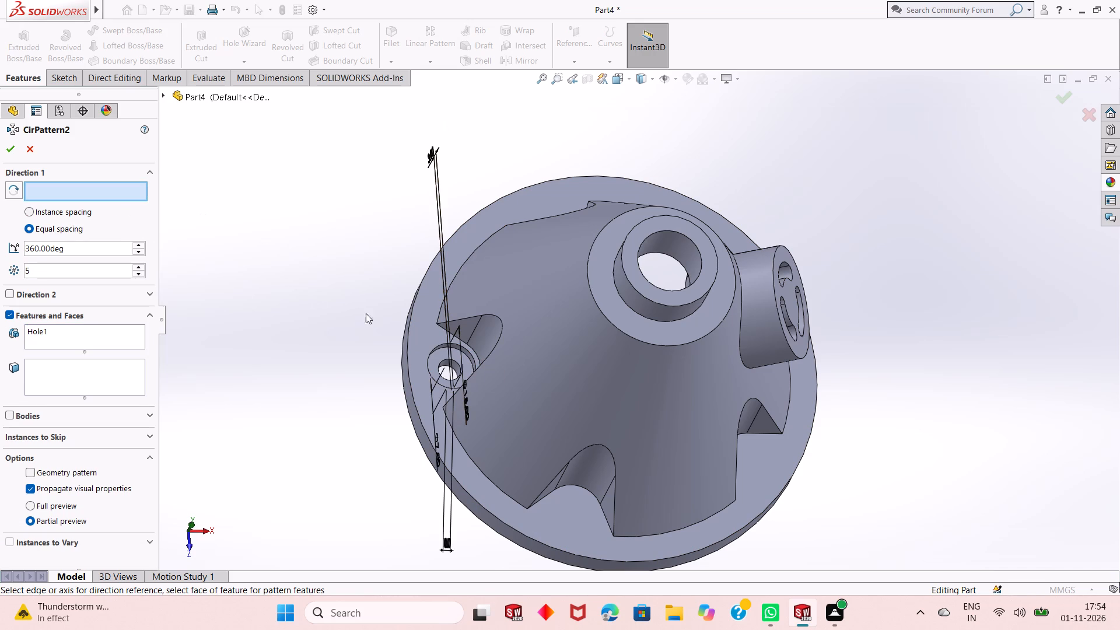
left_click(418, 323)
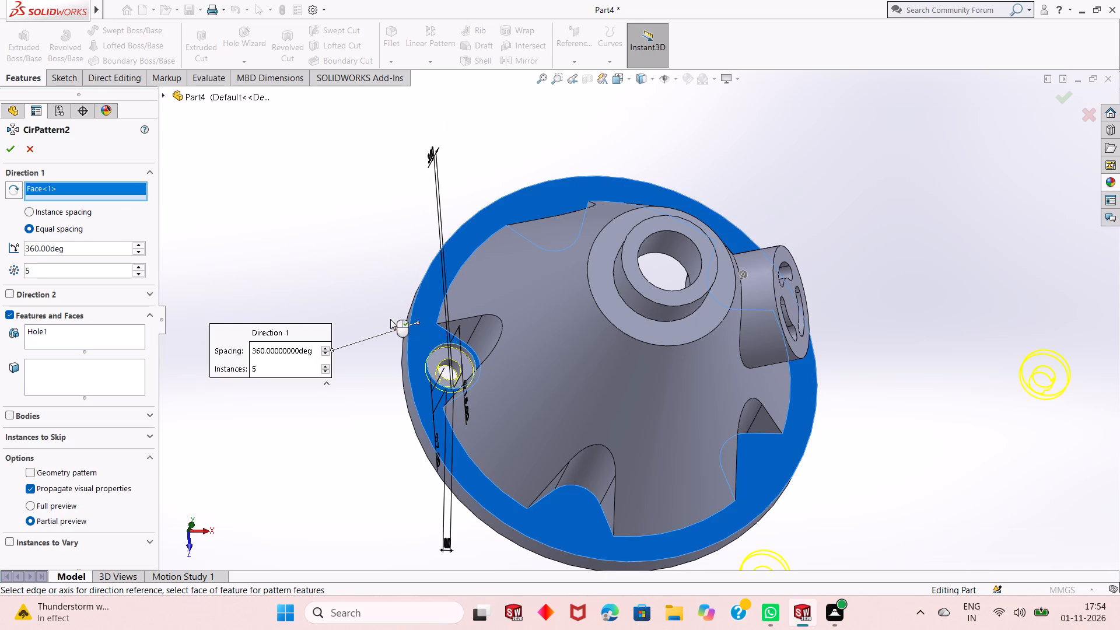
right_click(111, 191)
left_click(119, 213)
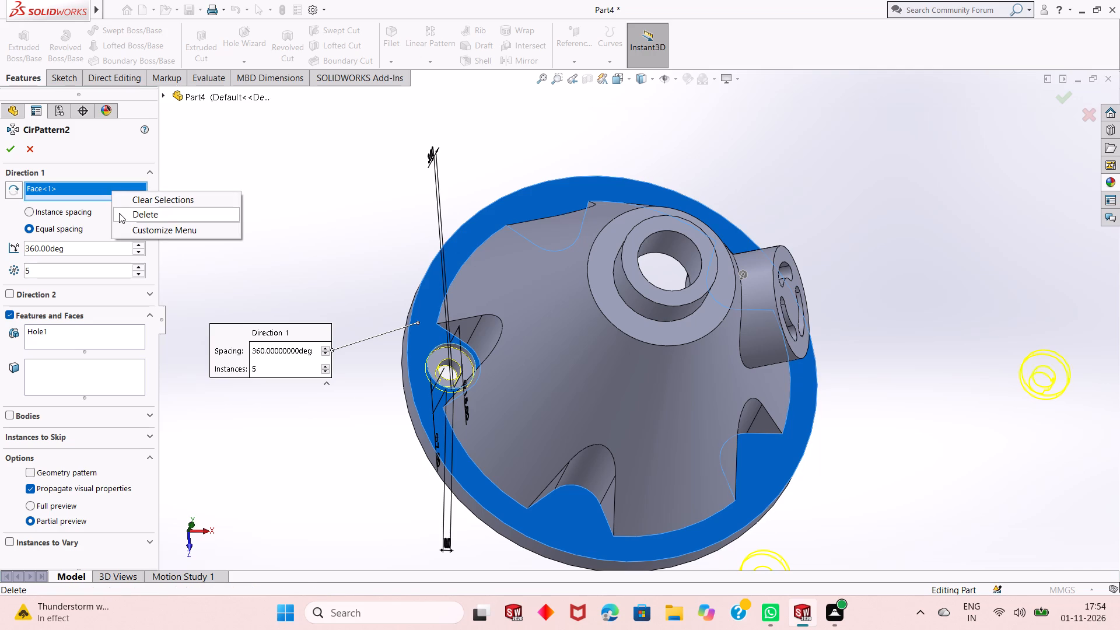
left_click(524, 416)
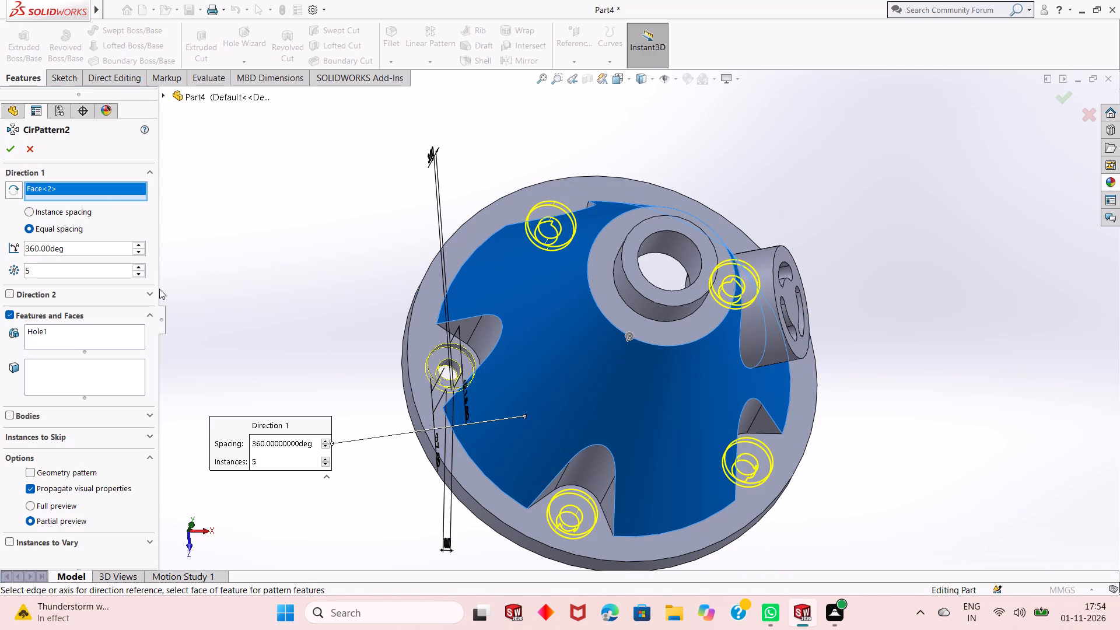
left_click(10, 151)
Examine the patterned flange holes and the whole housing from above, the side and below.
middle_click_drag(386, 289, 387, 298)
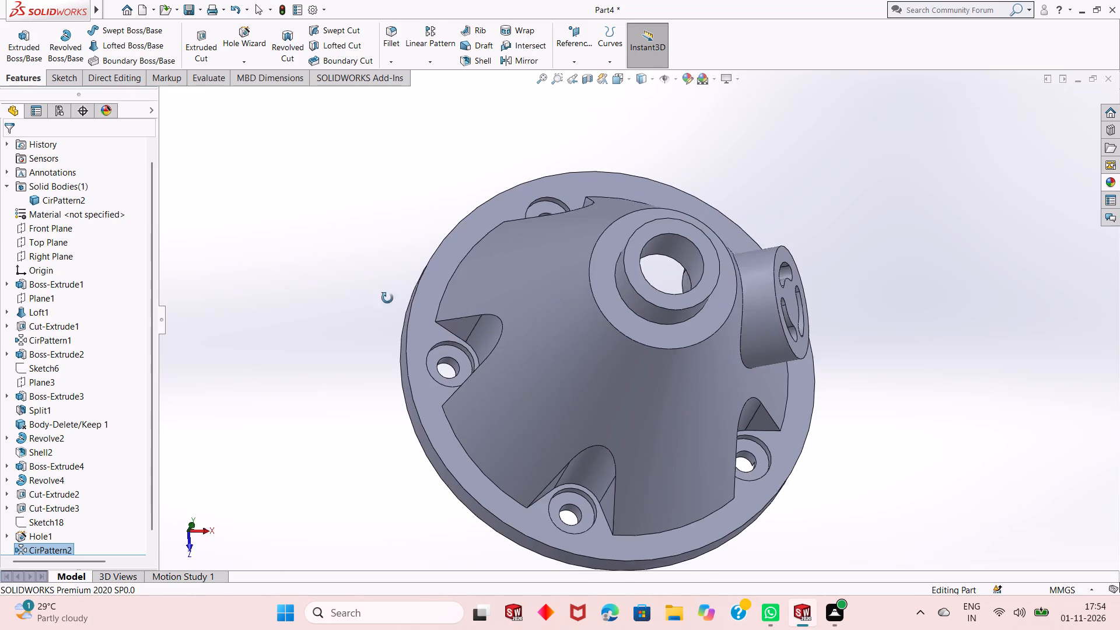
middle_click_drag(387, 298, 361, 369)
scroll(566, 436, "up", 1)
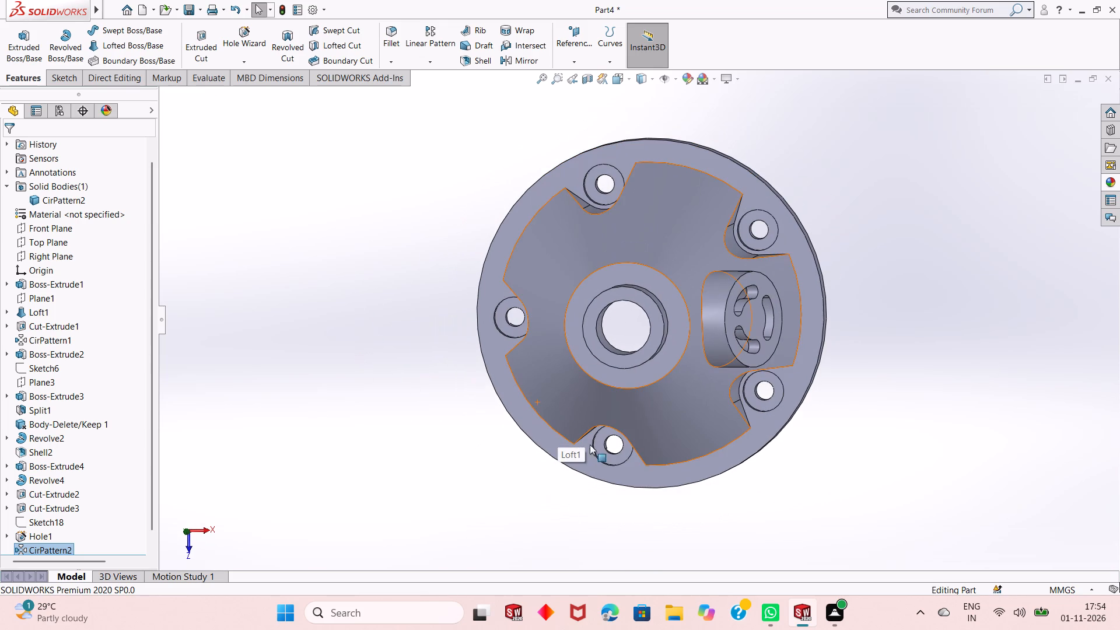
middle_click_drag(644, 455, 644, 313)
middle_click_drag(635, 501, 631, 330)
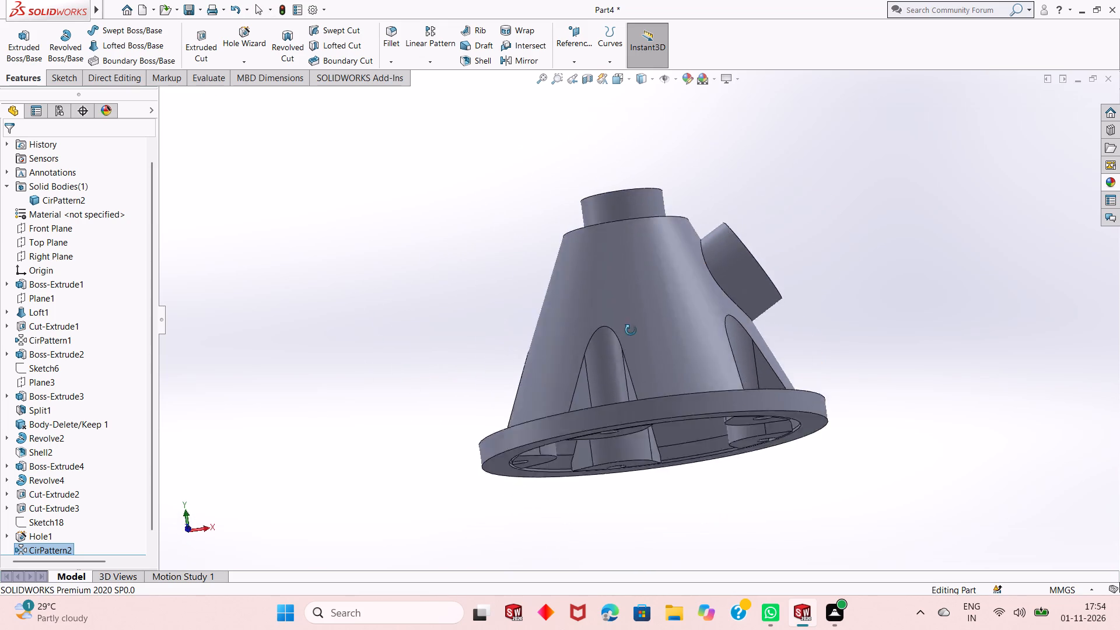
middle_click_drag(631, 330, 618, 370)
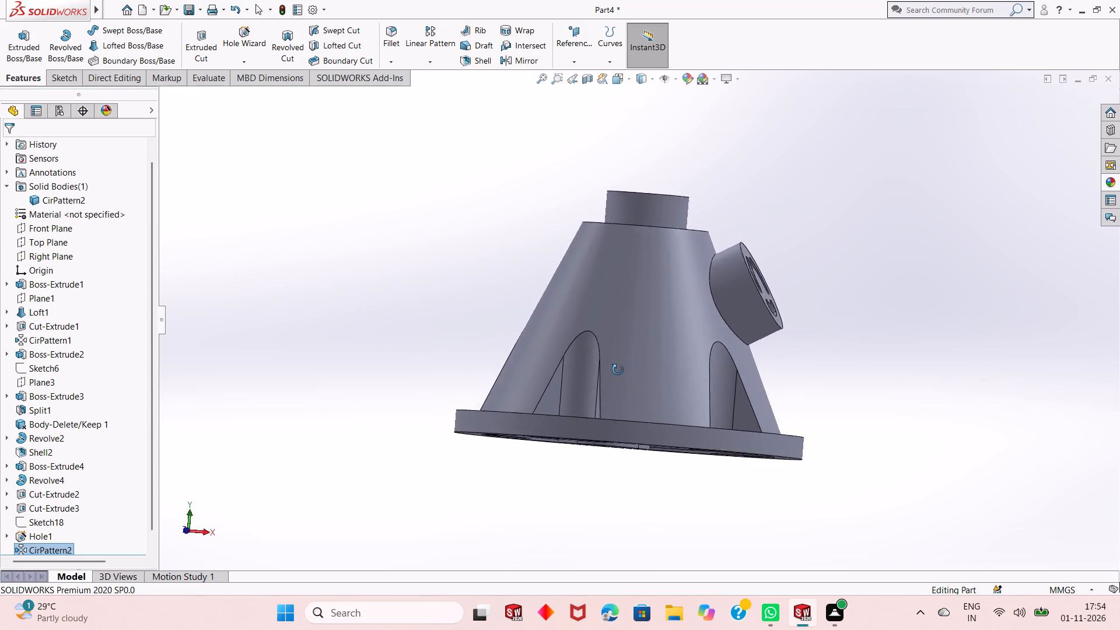
middle_click_drag(618, 370, 632, 428)
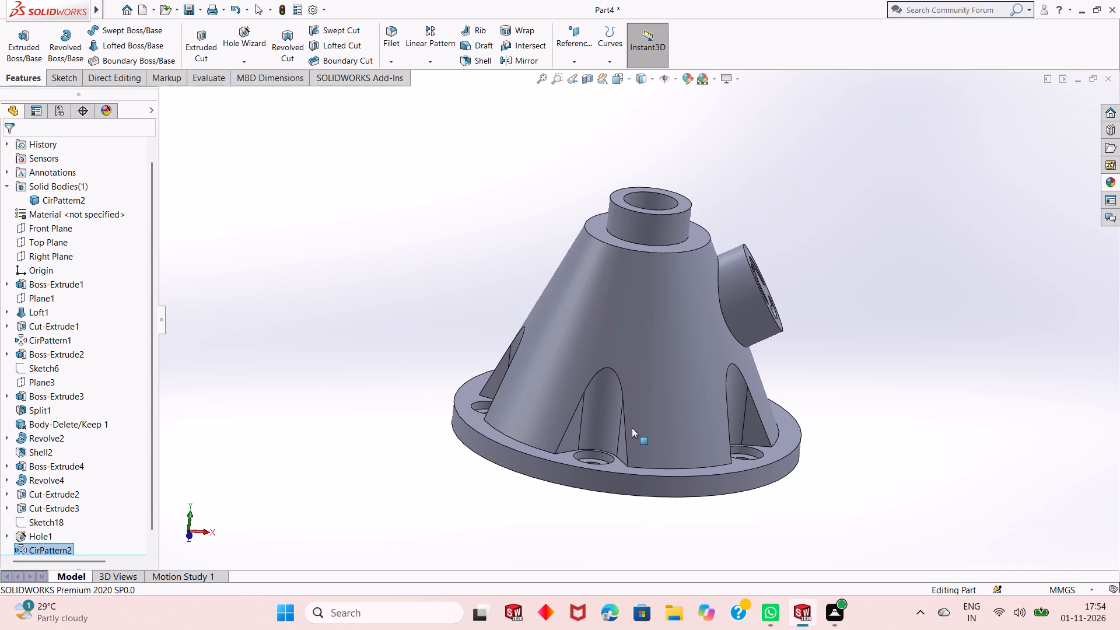
middle_click_drag(875, 366, 879, 393)
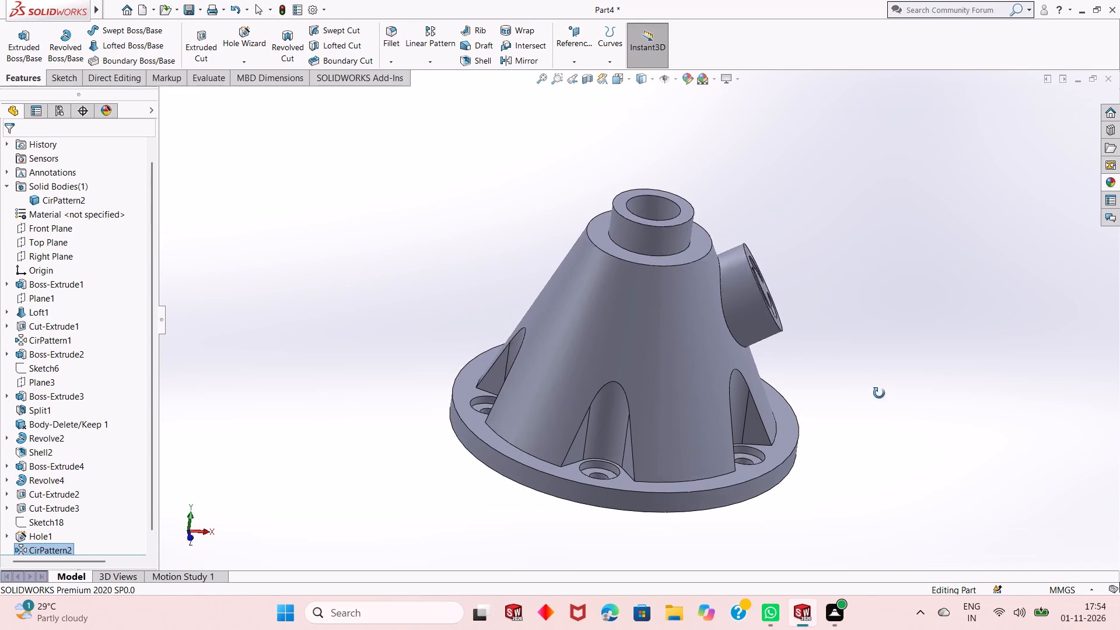
middle_click_drag(879, 393, 857, 446)
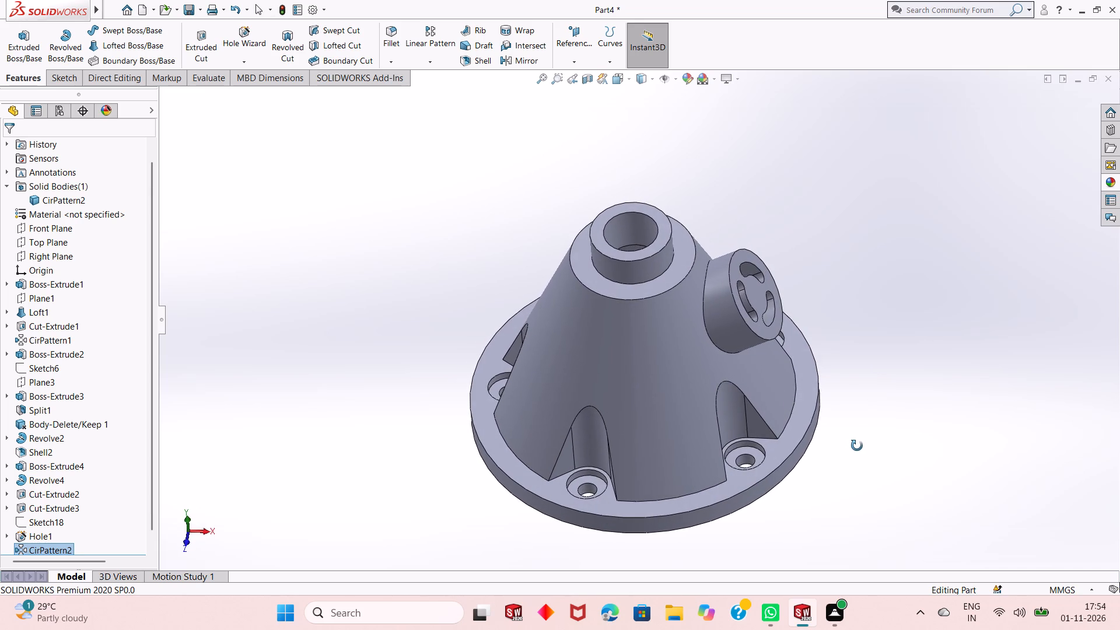
middle_click_drag(857, 446, 868, 355)
left_click(864, 295)
Apply a light red colour from the standard swatches to the entire part.
left_click(688, 75)
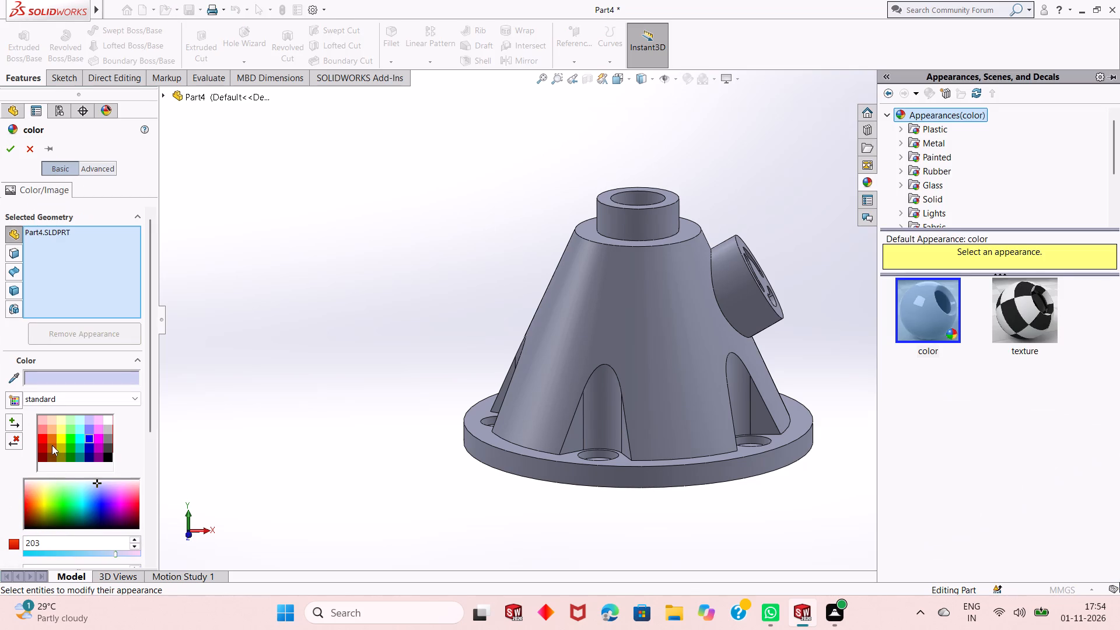
left_click(41, 429)
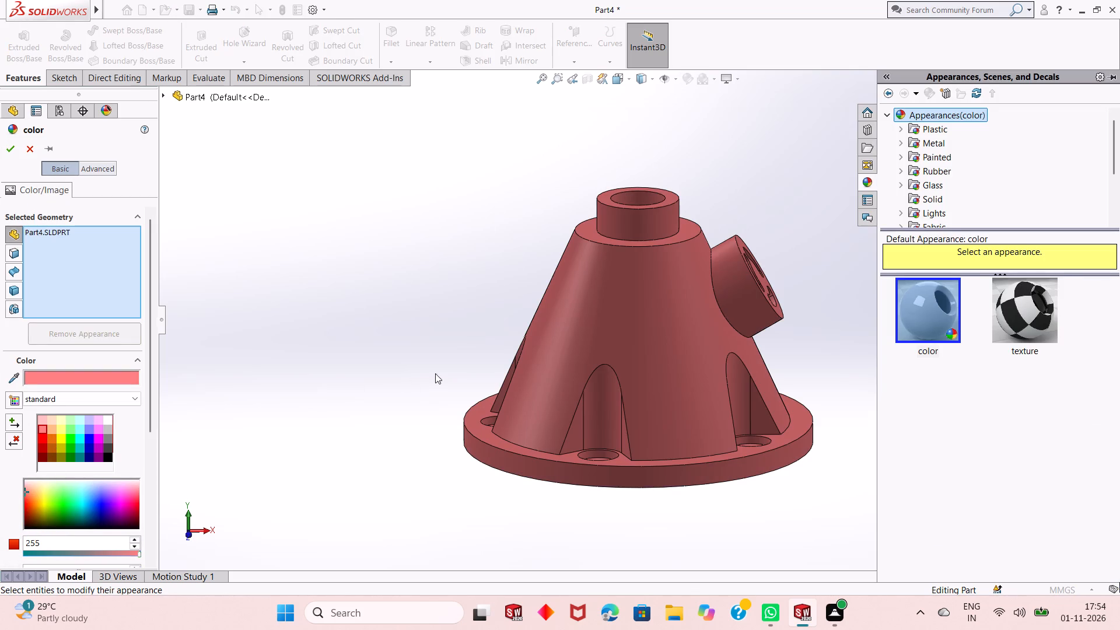
middle_click_drag(460, 369, 424, 452)
left_click(8, 149)
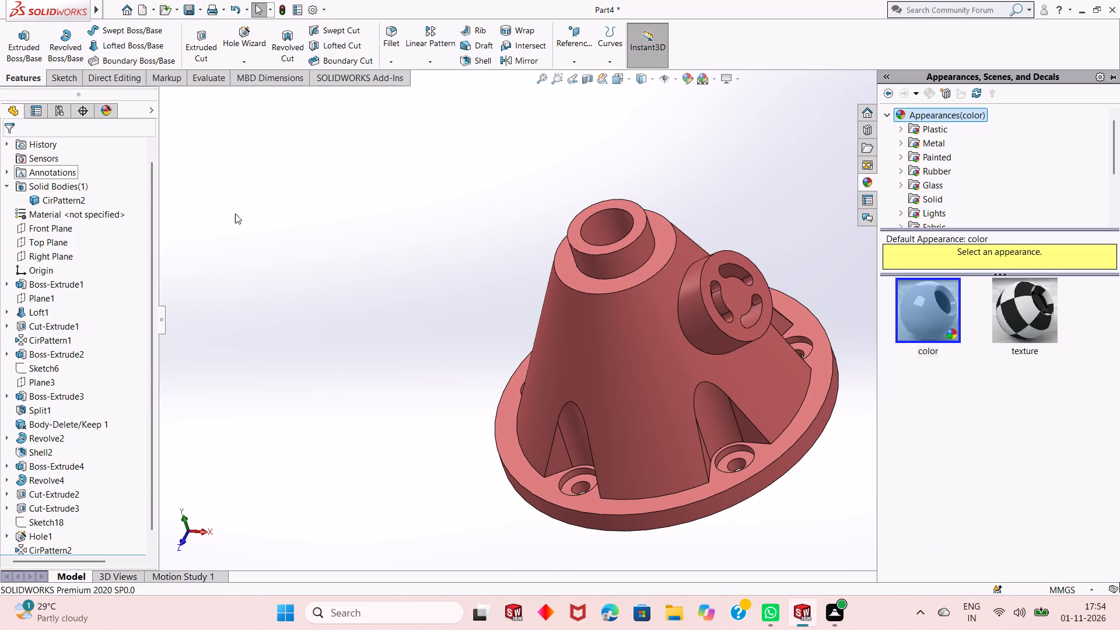
left_click(465, 279)
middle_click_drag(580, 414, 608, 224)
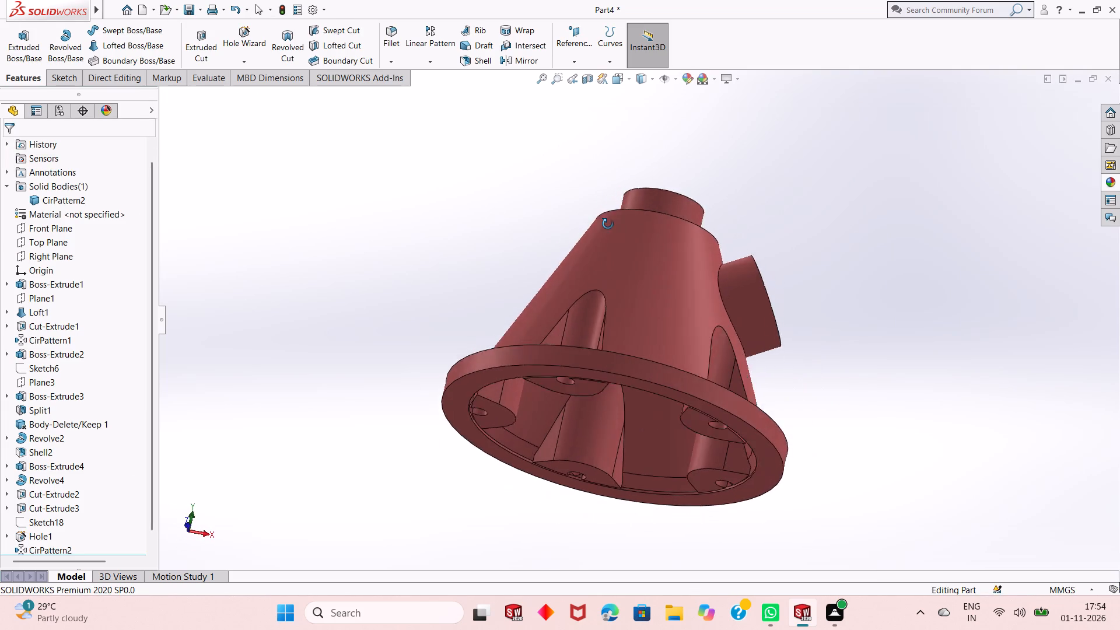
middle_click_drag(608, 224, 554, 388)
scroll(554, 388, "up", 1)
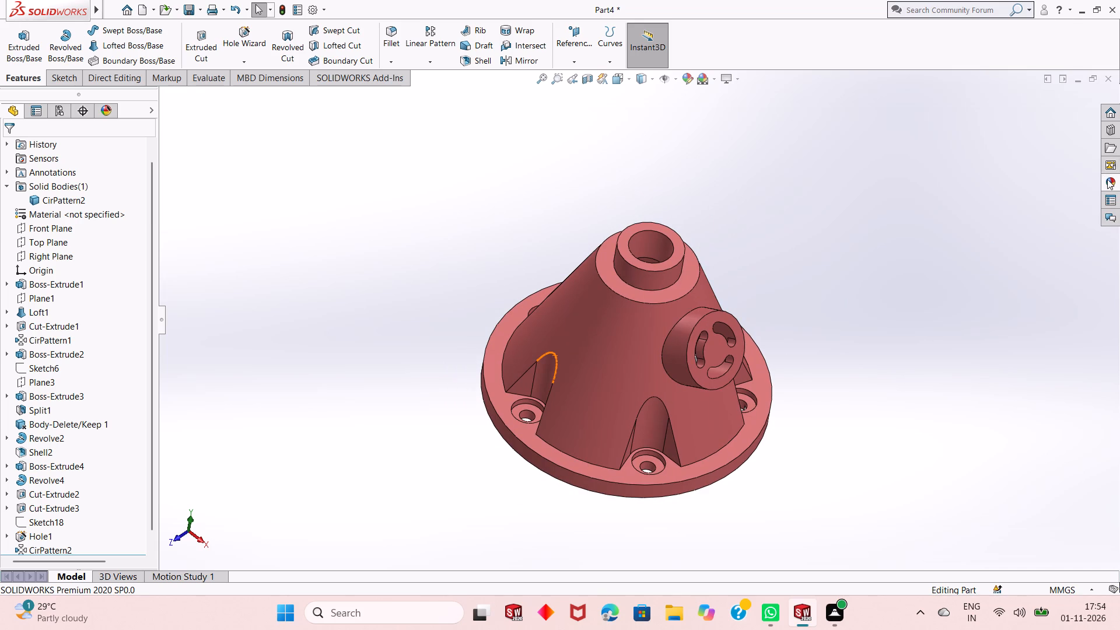
Apply the polished aluminum metal appearance to the Shell2 feature, covering the housing's hollow interior.
left_click(1110, 180)
left_click(937, 147)
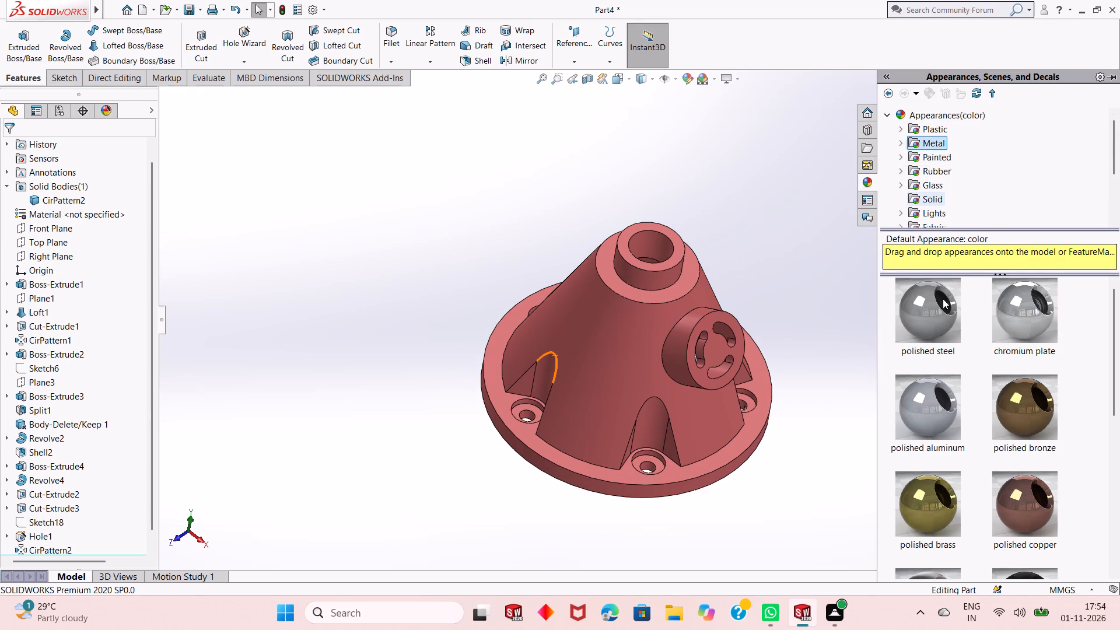
left_click_drag(935, 422, 866, 377)
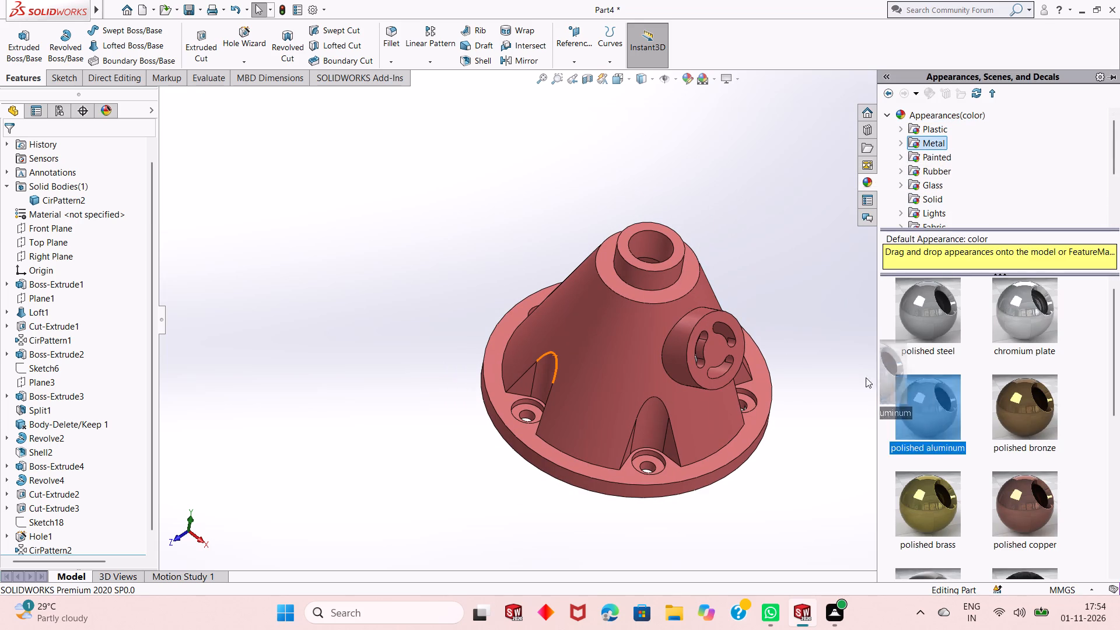
left_click_drag(866, 377, 652, 242)
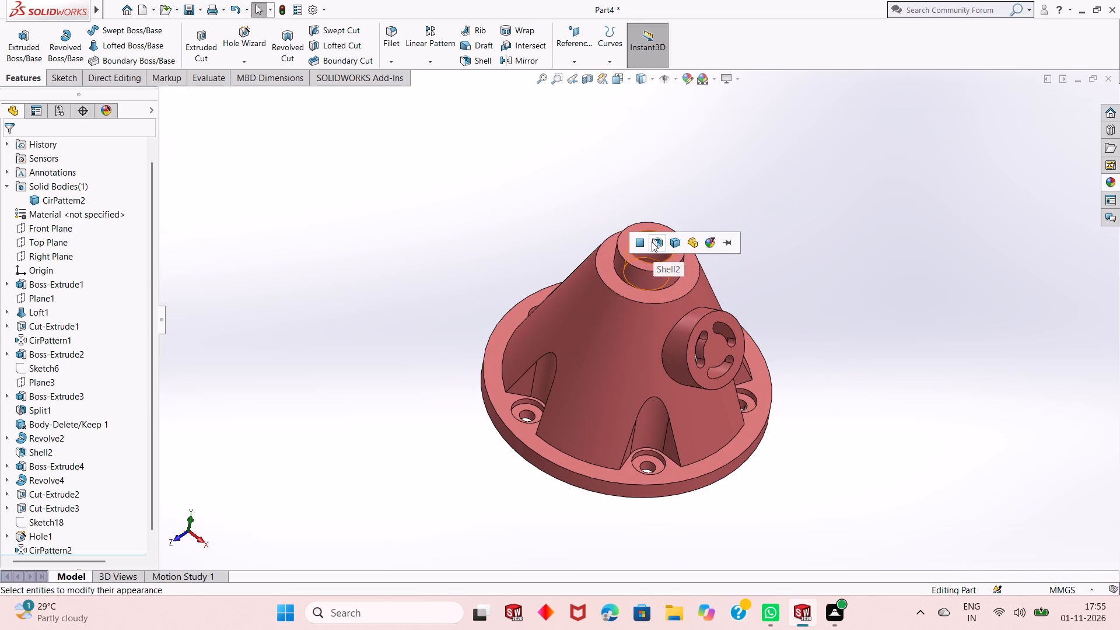
left_click(650, 240)
middle_click_drag(722, 407, 727, 182)
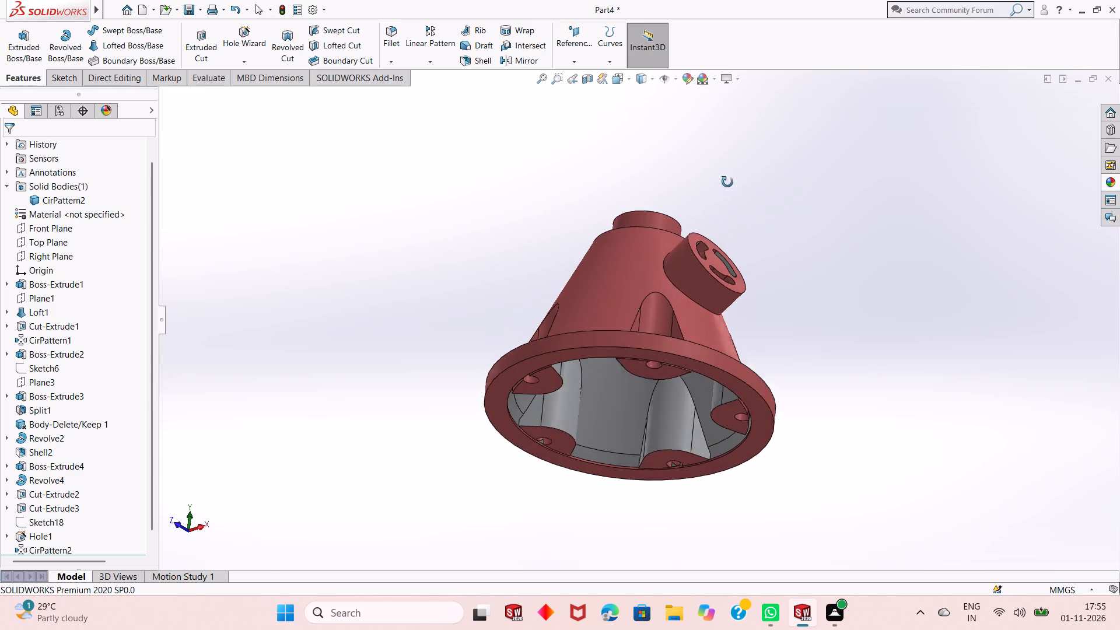
middle_click_drag(727, 182, 706, 401)
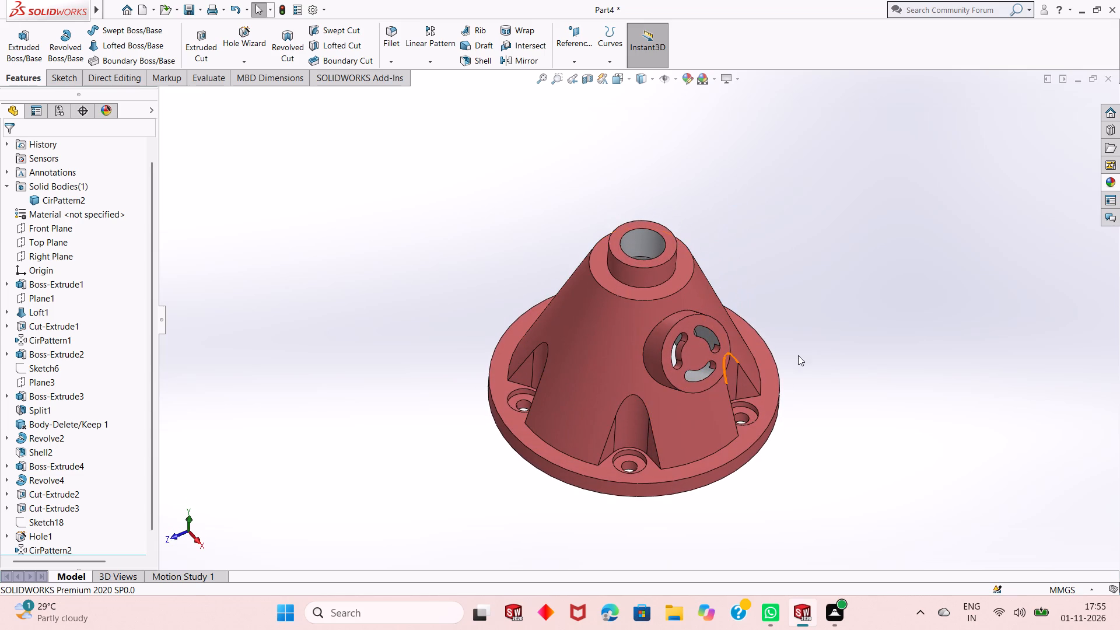
Apply the polished aluminum appearance to the Cut-Extrude3 feature forming the curved slots in the side boss.
left_click(1108, 180)
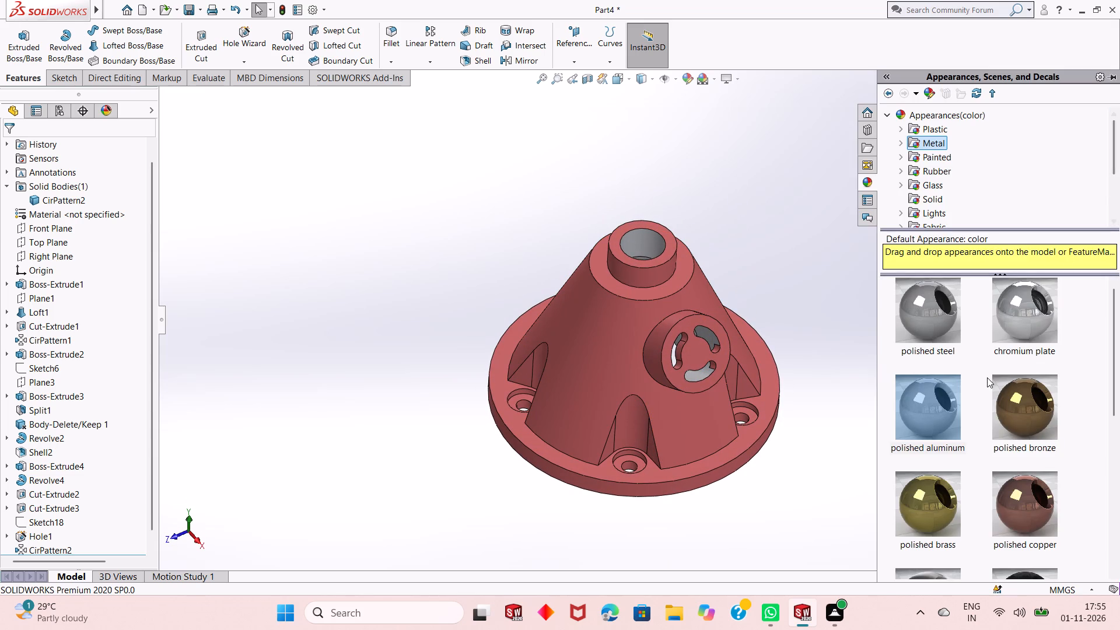
left_click_drag(928, 409, 729, 370)
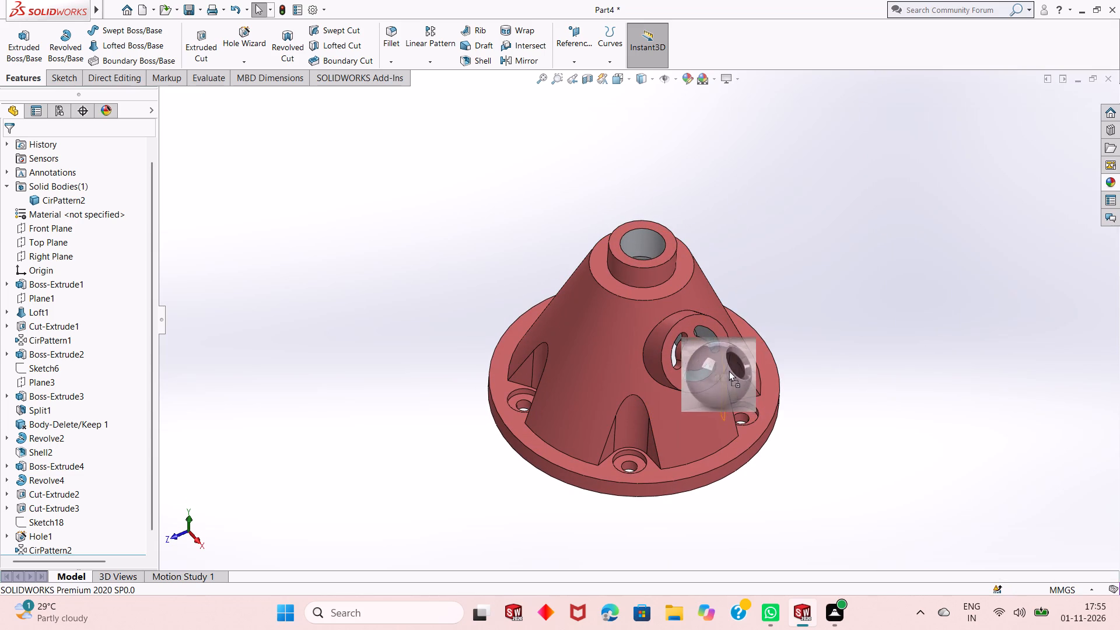
left_click_drag(729, 370, 713, 349)
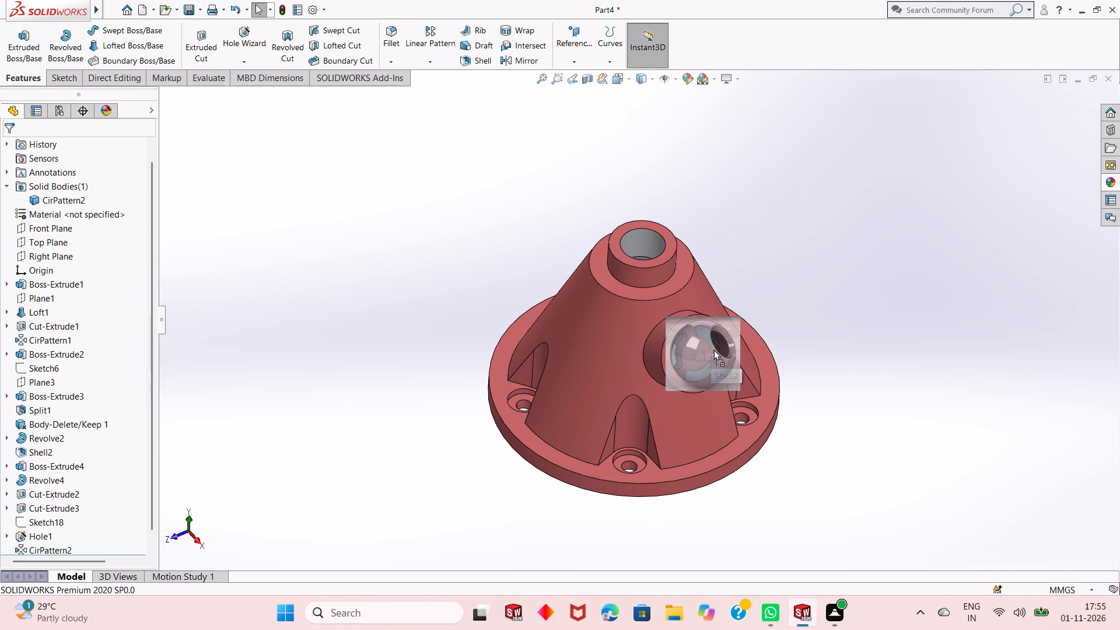
left_click_drag(713, 349, 715, 349)
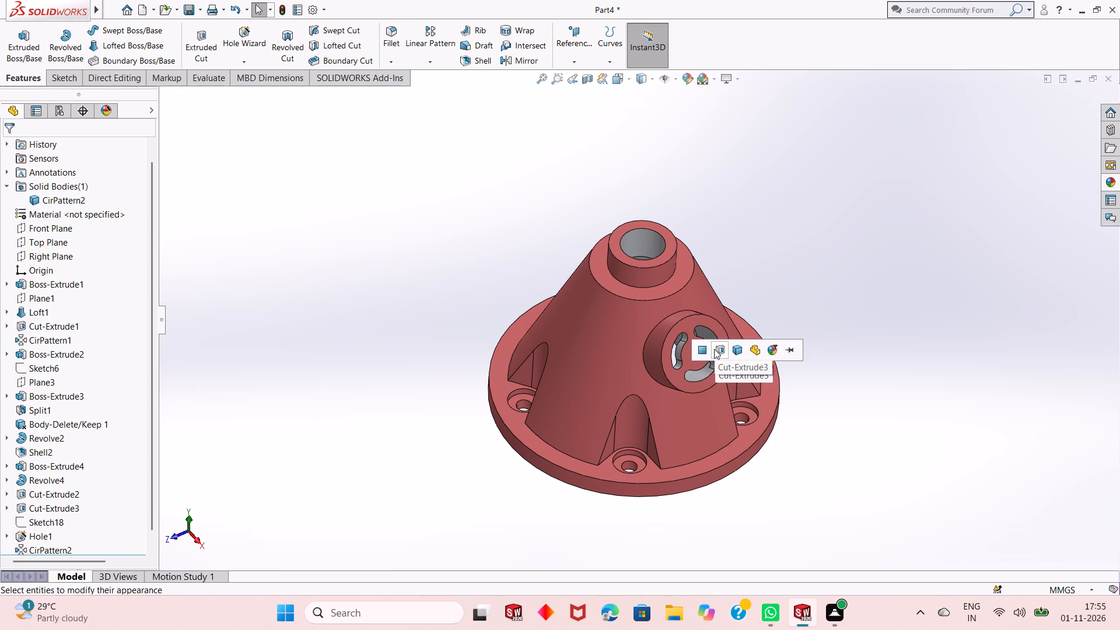
left_click(714, 349)
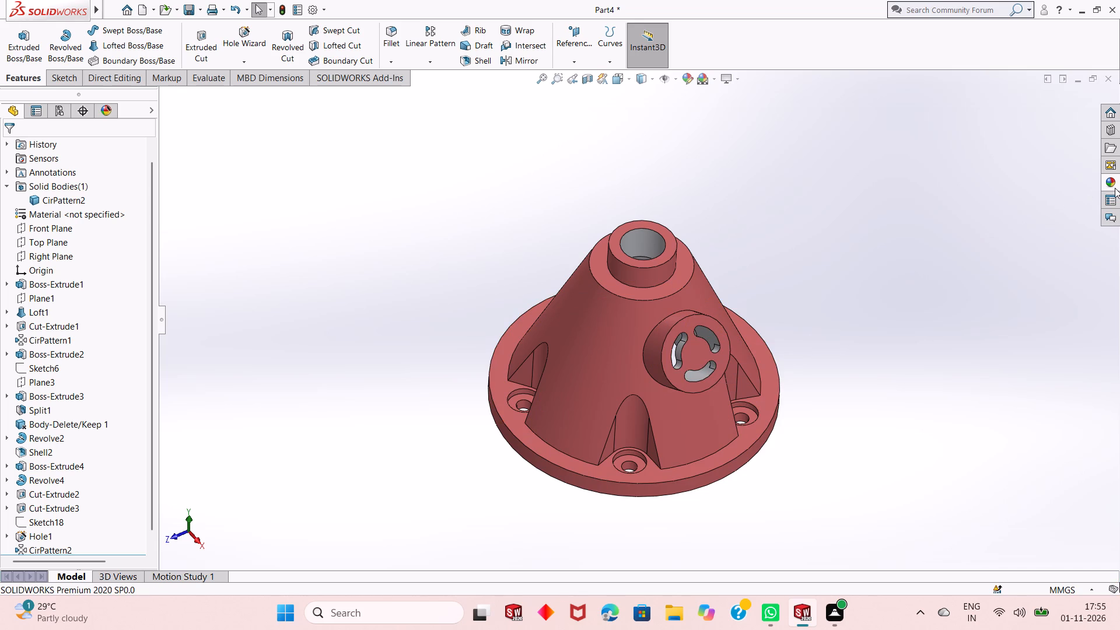
Apply the polished aluminum appearance to the CirPattern2 feature, covering the patterned counterbored flange holes.
left_click(1114, 183)
left_click_drag(918, 401, 624, 453)
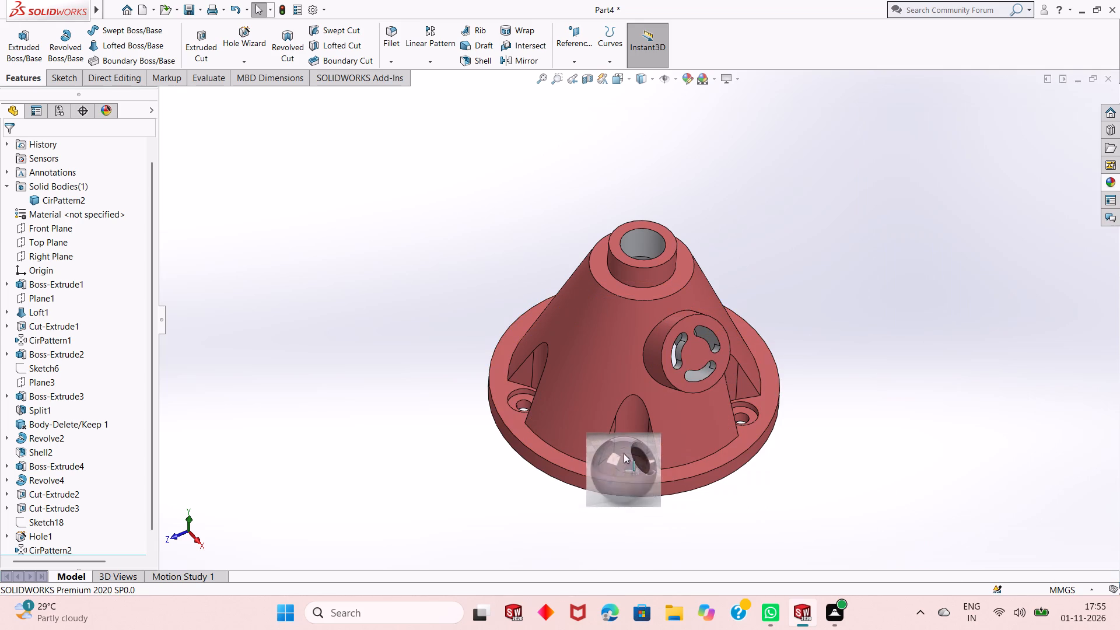
left_click_drag(624, 453, 633, 454)
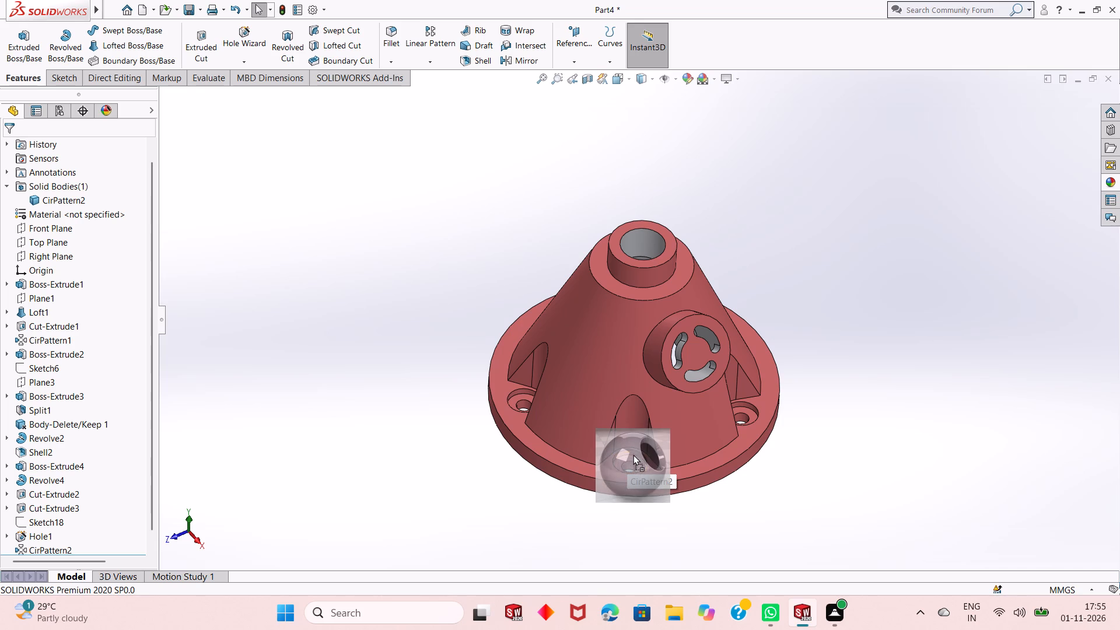
left_click_drag(633, 454, 635, 453)
left_click(635, 453)
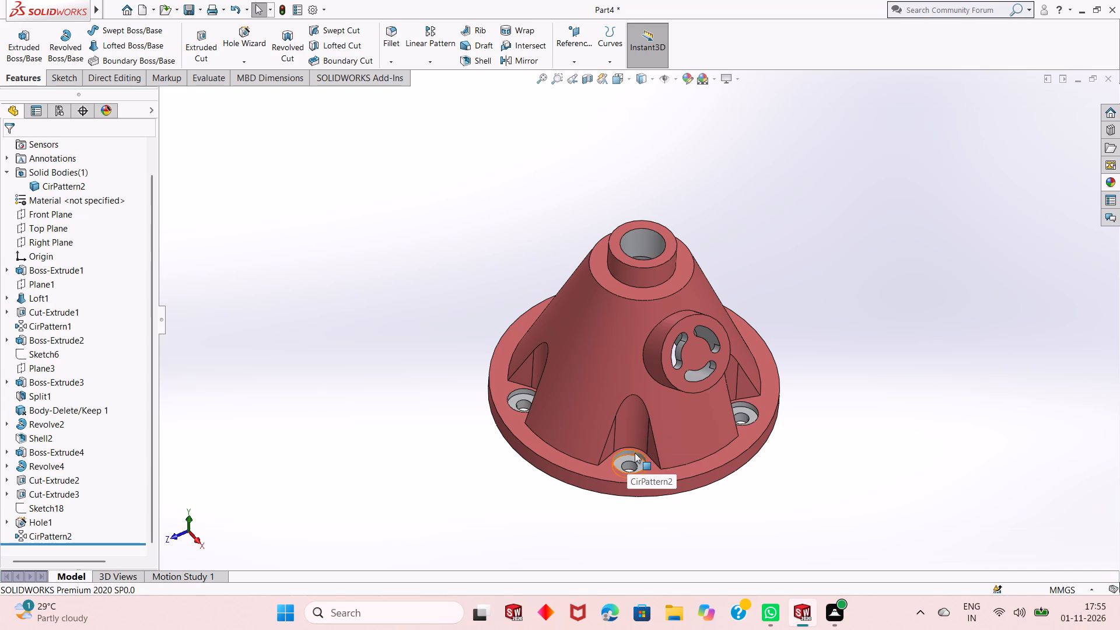
Examine the aluminum appearance on the flange holes, side-boss slots and interior from above, the side and below.
middle_click_drag(631, 501, 598, 432)
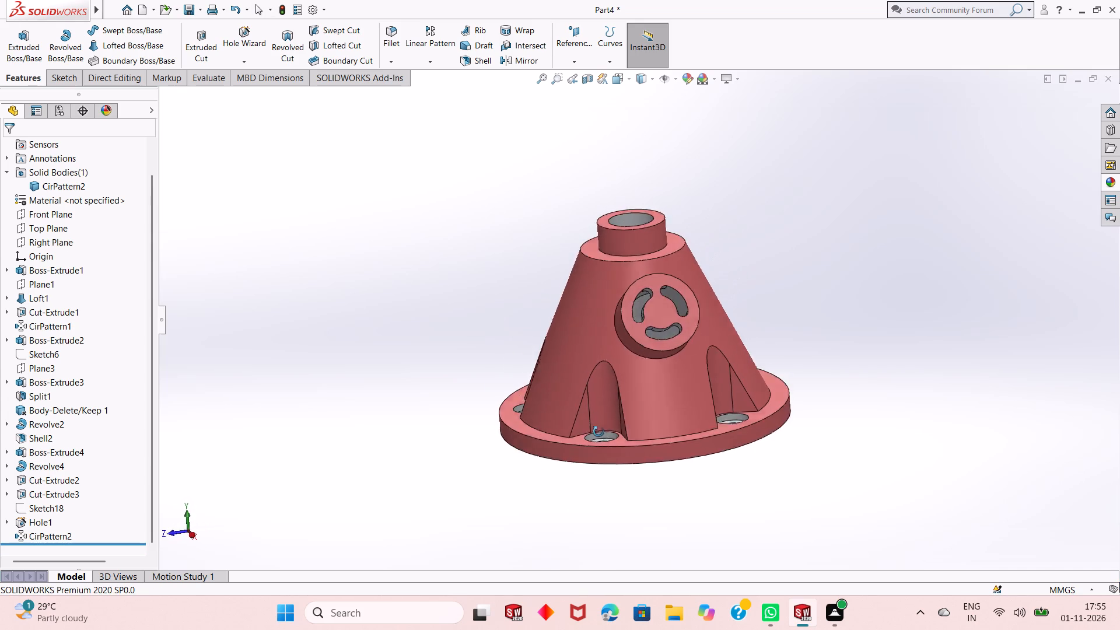
middle_click_drag(598, 432, 586, 476)
scroll(583, 461, "down", 2)
middle_click_drag(582, 453, 594, 505)
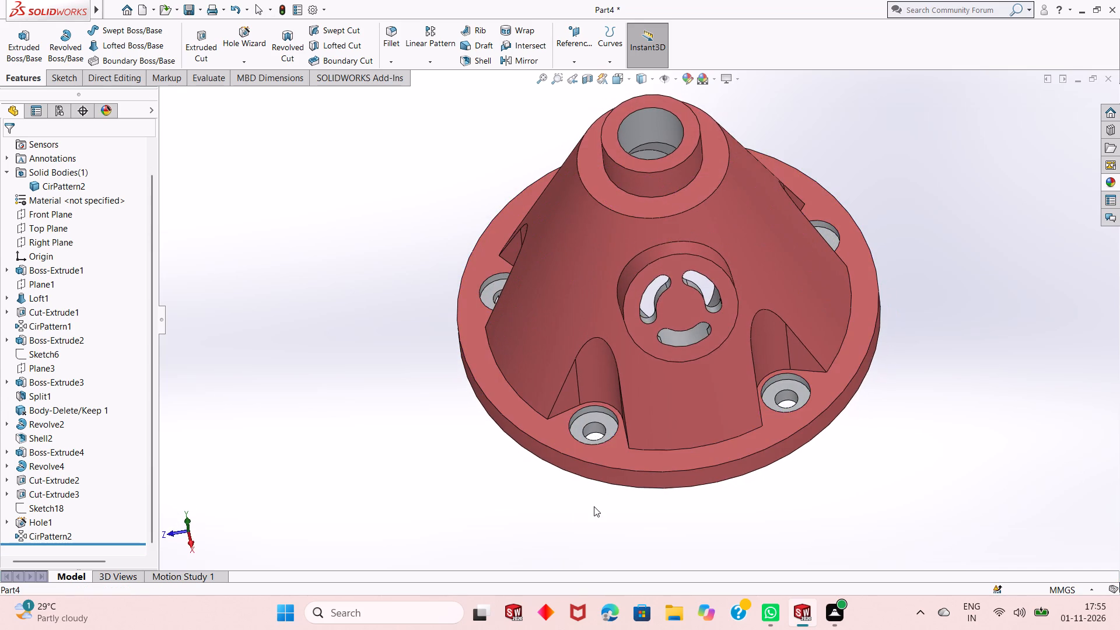
scroll(583, 486, "up", 1)
scroll(582, 428, "up", 3)
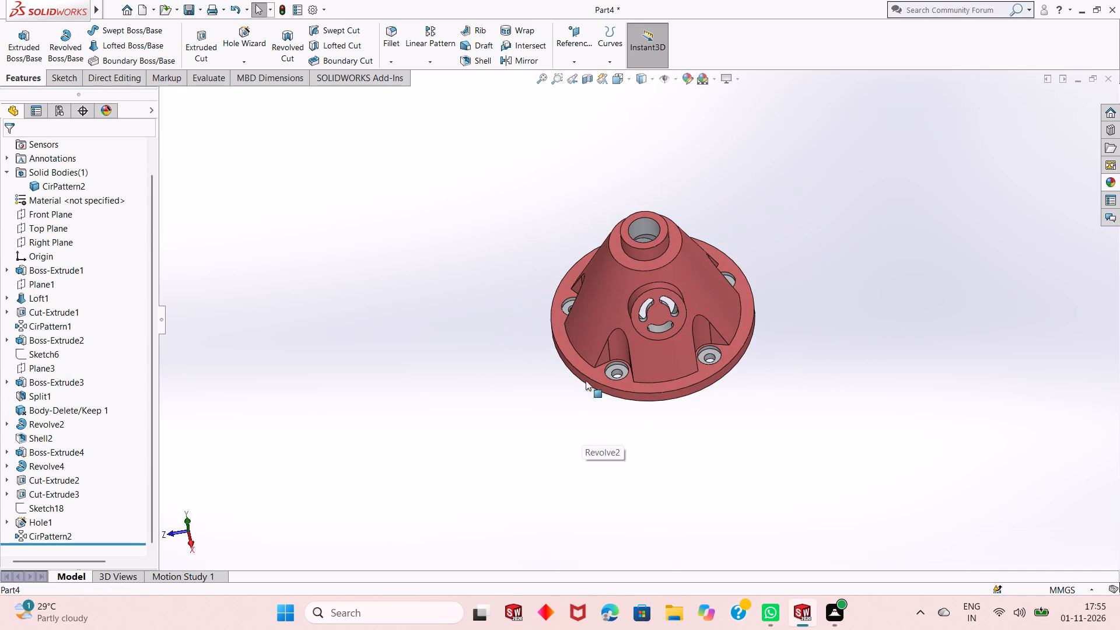
scroll(652, 254, "down", 2)
middle_click_drag(594, 524, 634, 302)
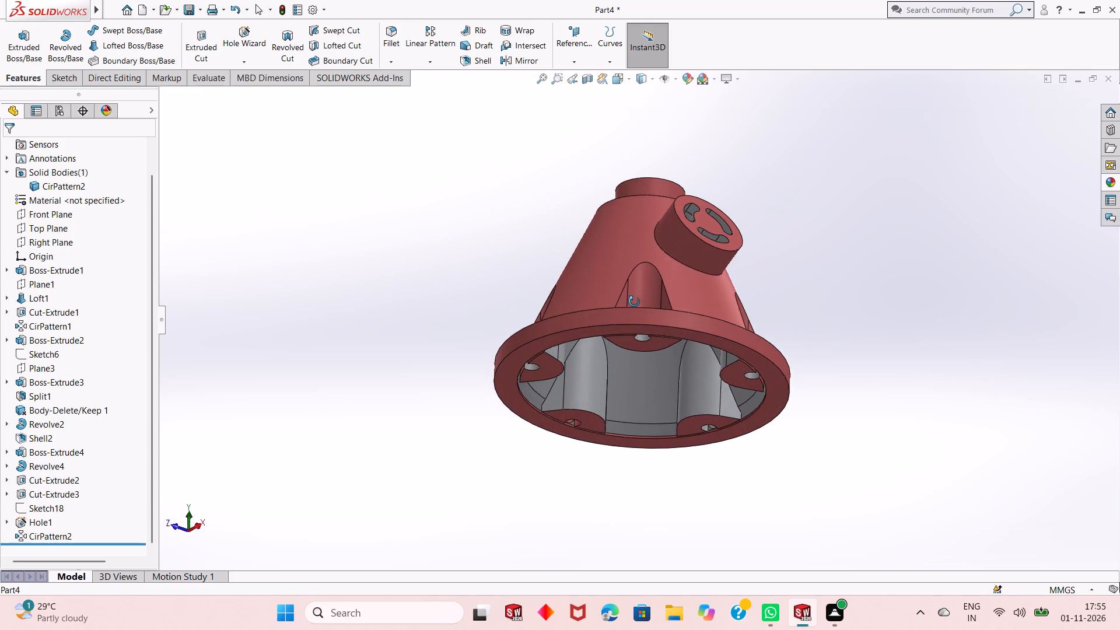
middle_click_drag(634, 302, 611, 396)
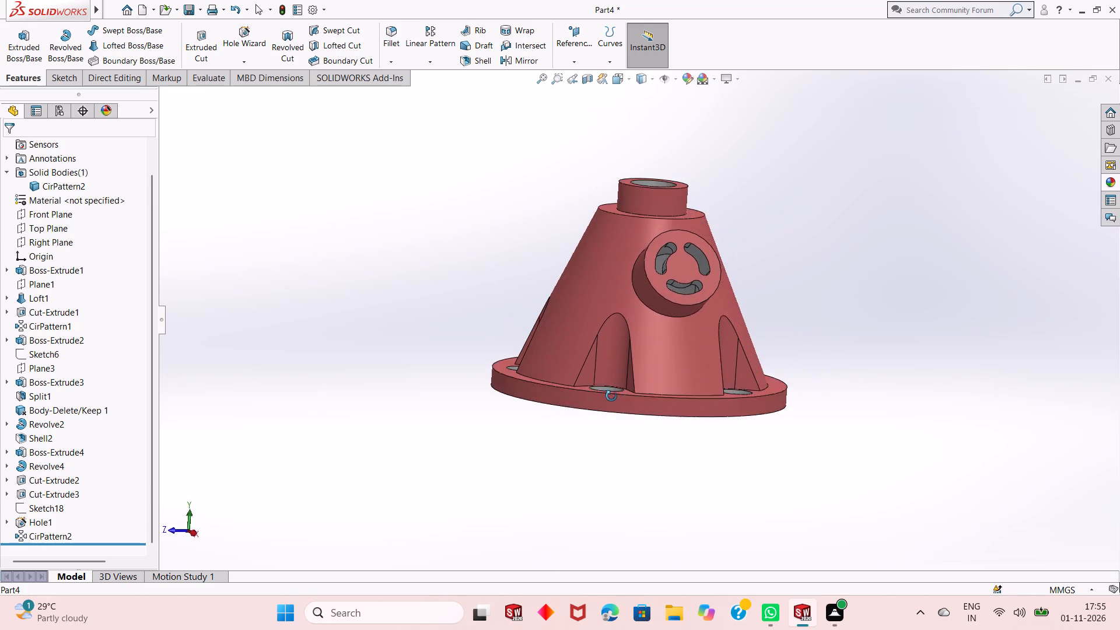
middle_click_drag(611, 396, 612, 467)
scroll(612, 467, "up", 1)
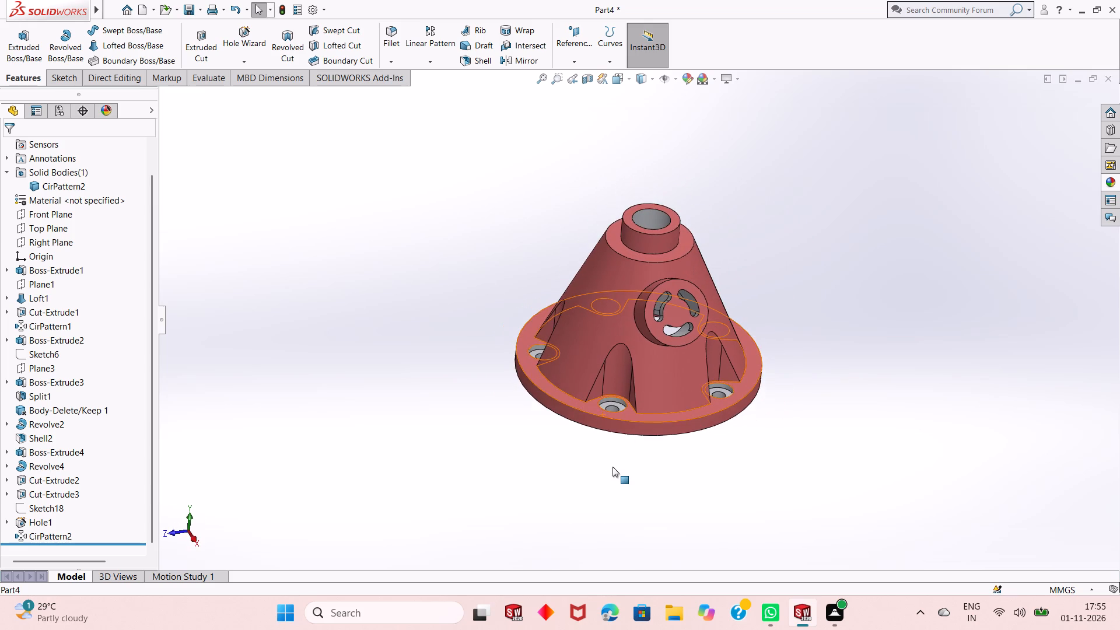
scroll(612, 467, "up", 1)
middle_click_drag(631, 395, 615, 454)
scroll(674, 228, "down", 3)
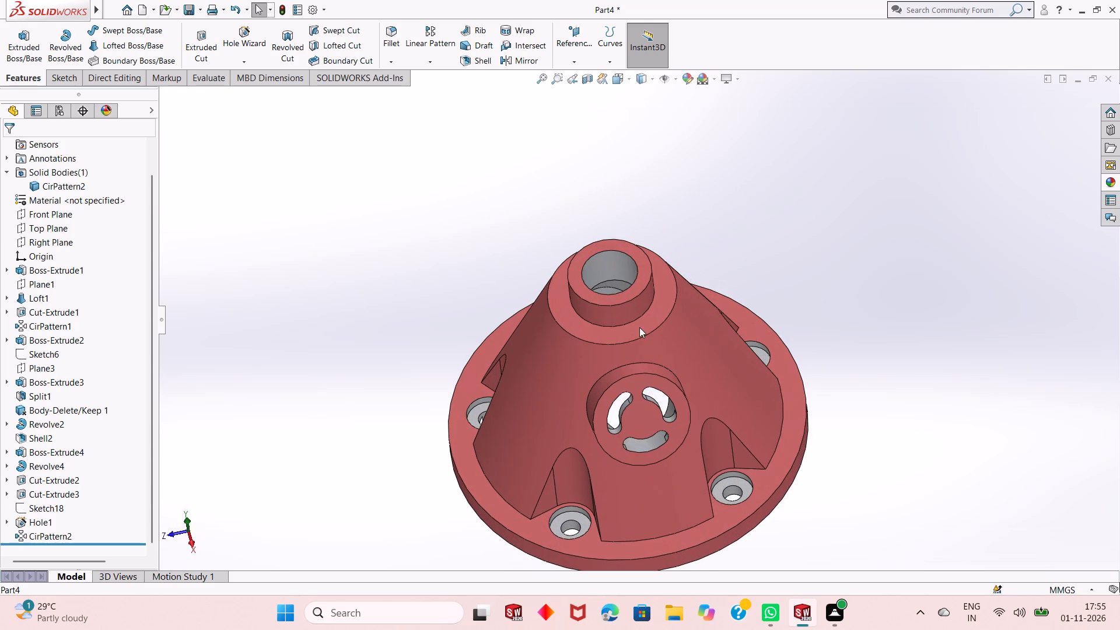
middle_click_drag(634, 437, 656, 390)
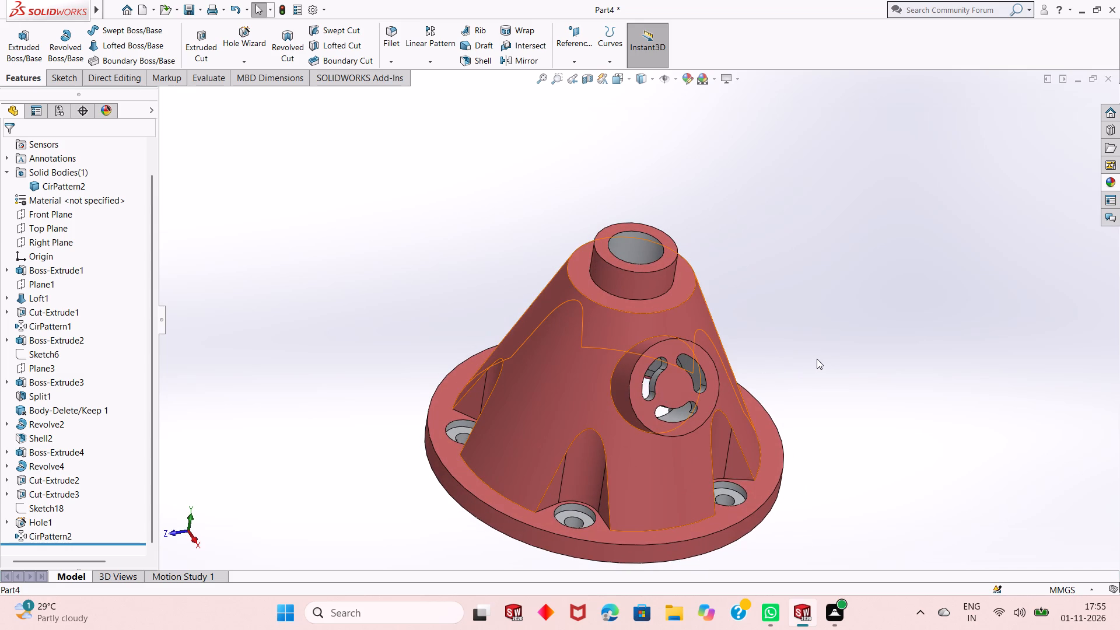
Save the part in the Dp SolidWorks folder as "Conical side-boss cover".
key("ctrl+s")
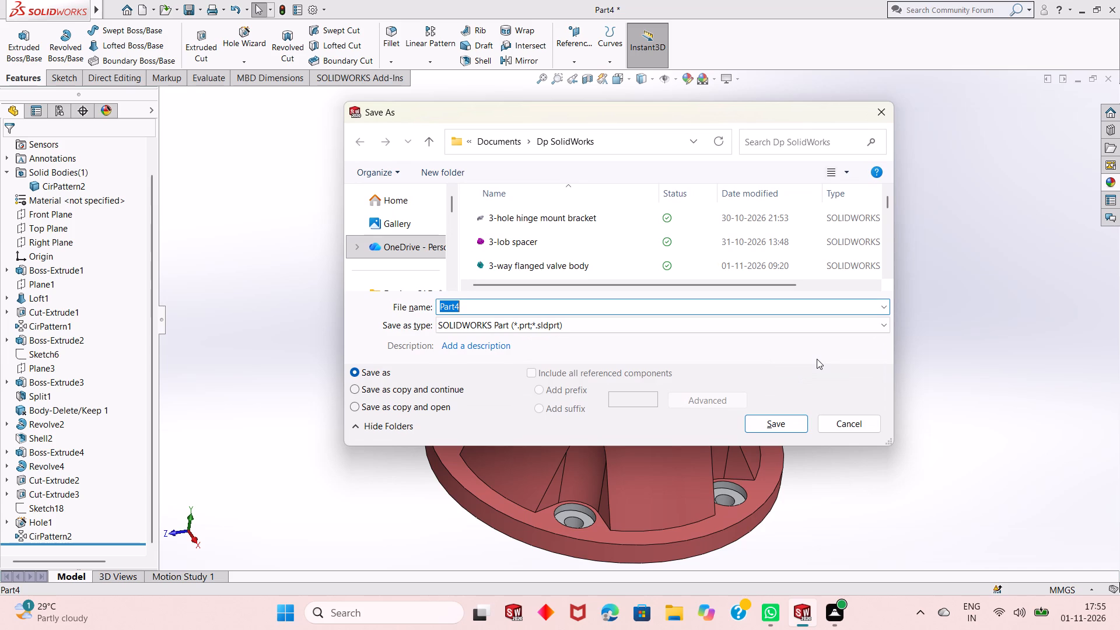
type("Coniv")
key("BackSpace")
type("cal")
key("space")
type("side")
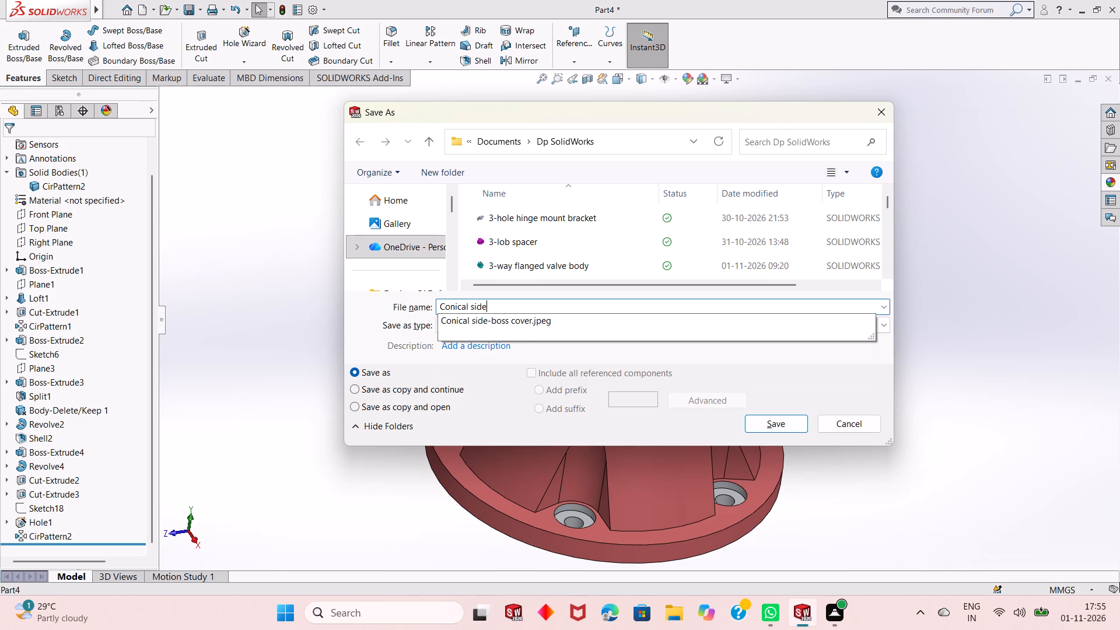
key("minus")
type("boss")
key("space")
type("cover")
key("Return")
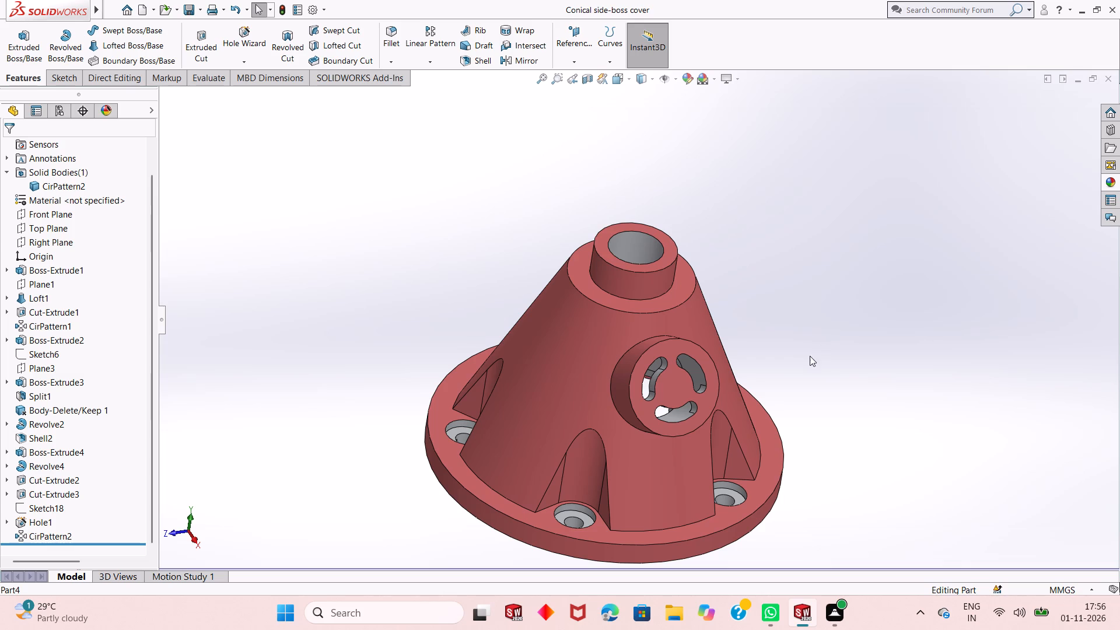
Save a PDF version of the part under the same name, "Conical side-boss cover", in the Dp SolidWorks folder.
left_click(195, 9)
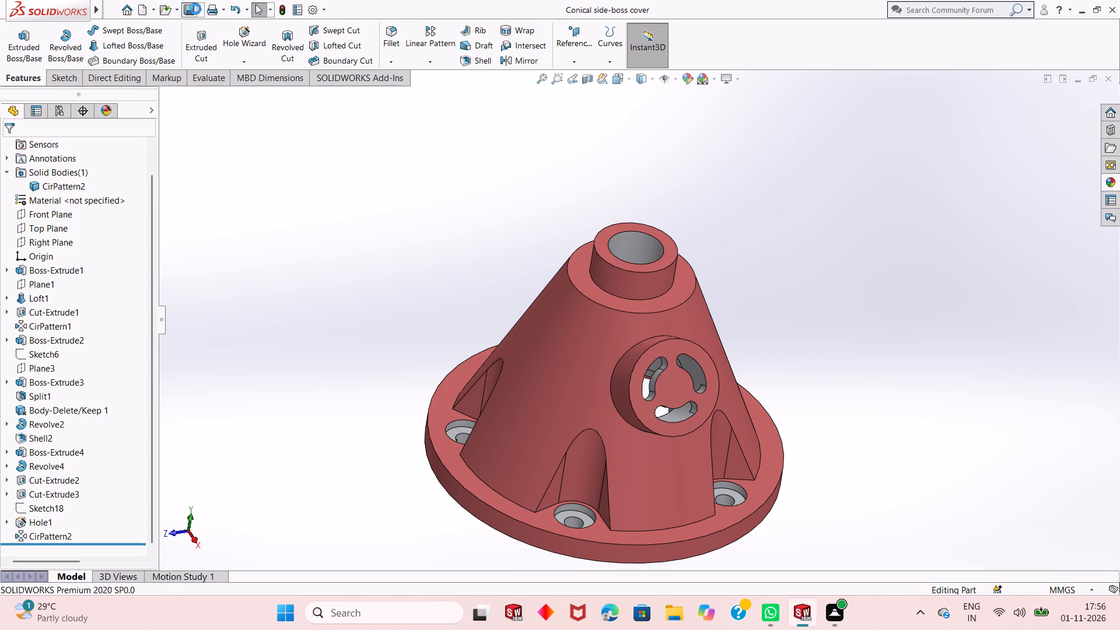
left_click(202, 8)
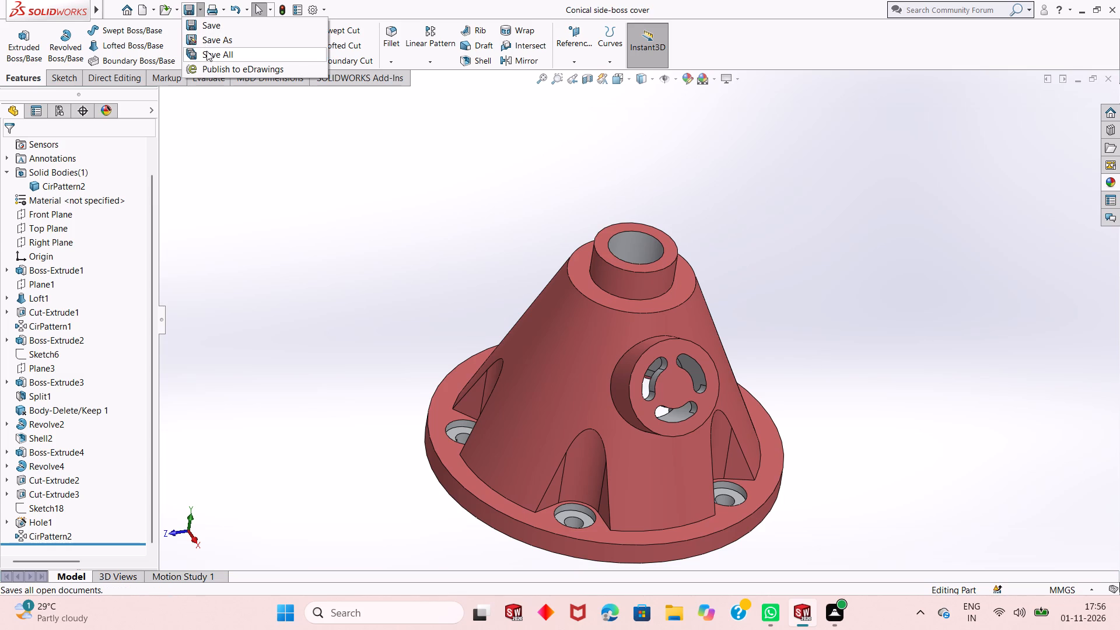
left_click(217, 42)
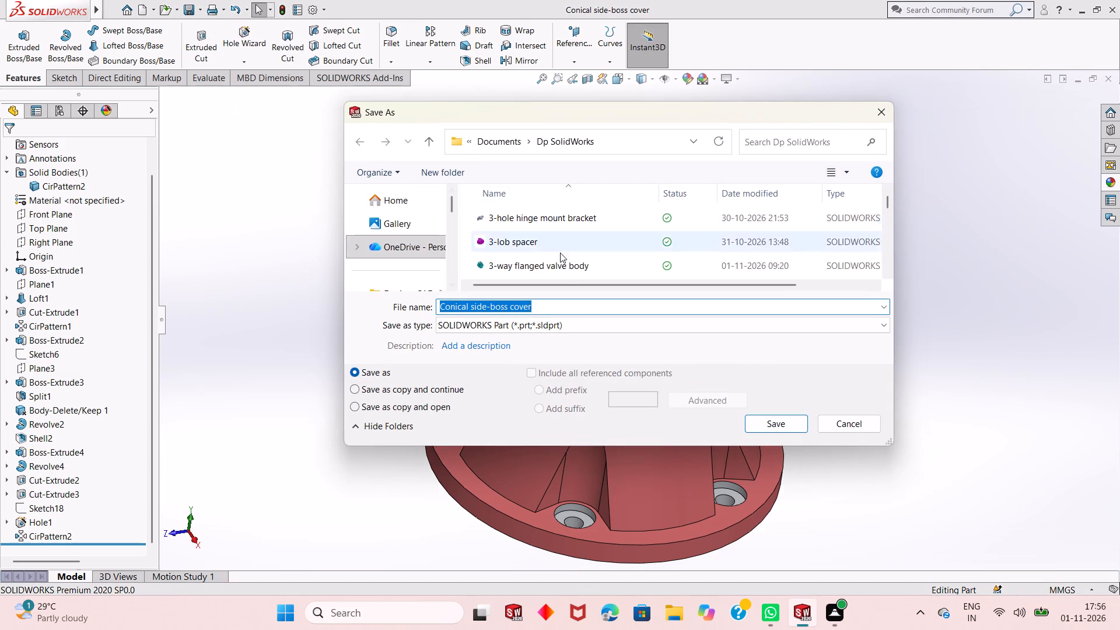
left_click(583, 322)
left_click(614, 86)
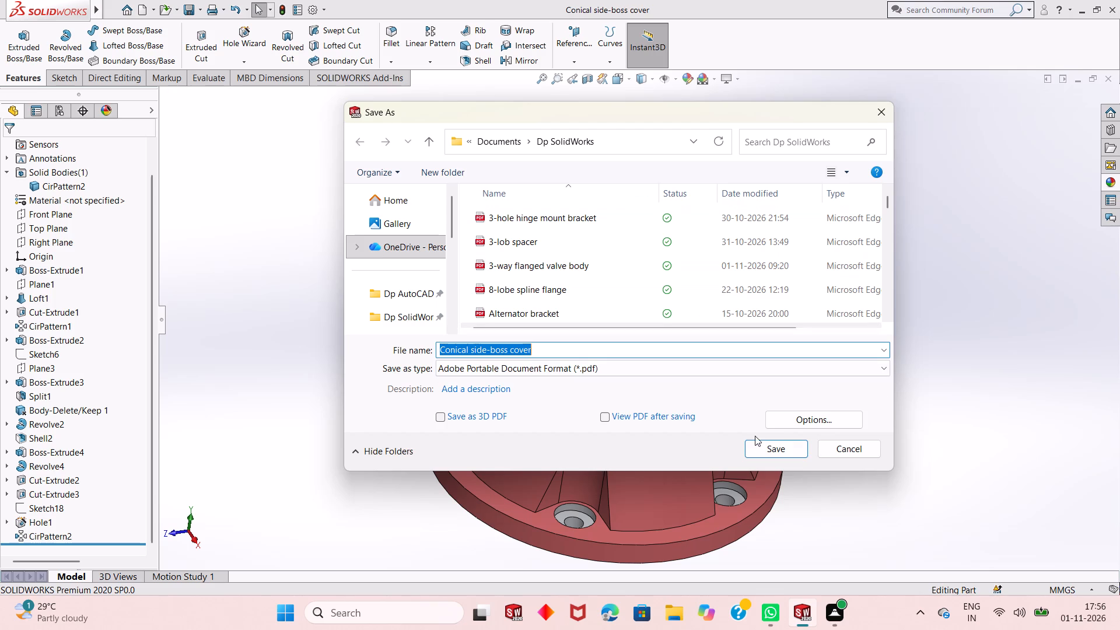
left_click(758, 444)
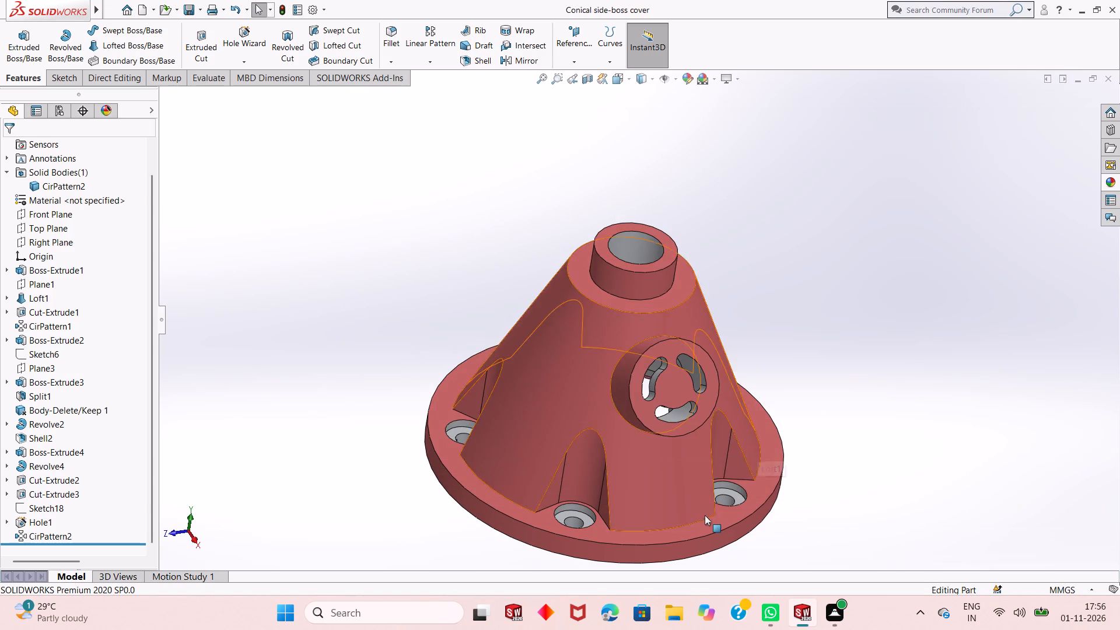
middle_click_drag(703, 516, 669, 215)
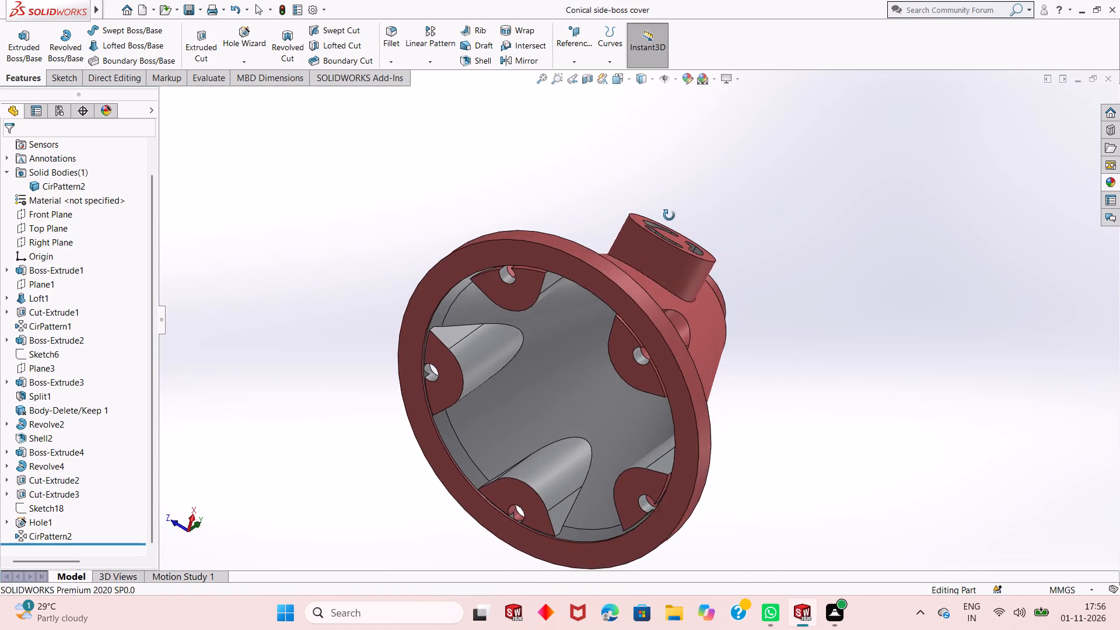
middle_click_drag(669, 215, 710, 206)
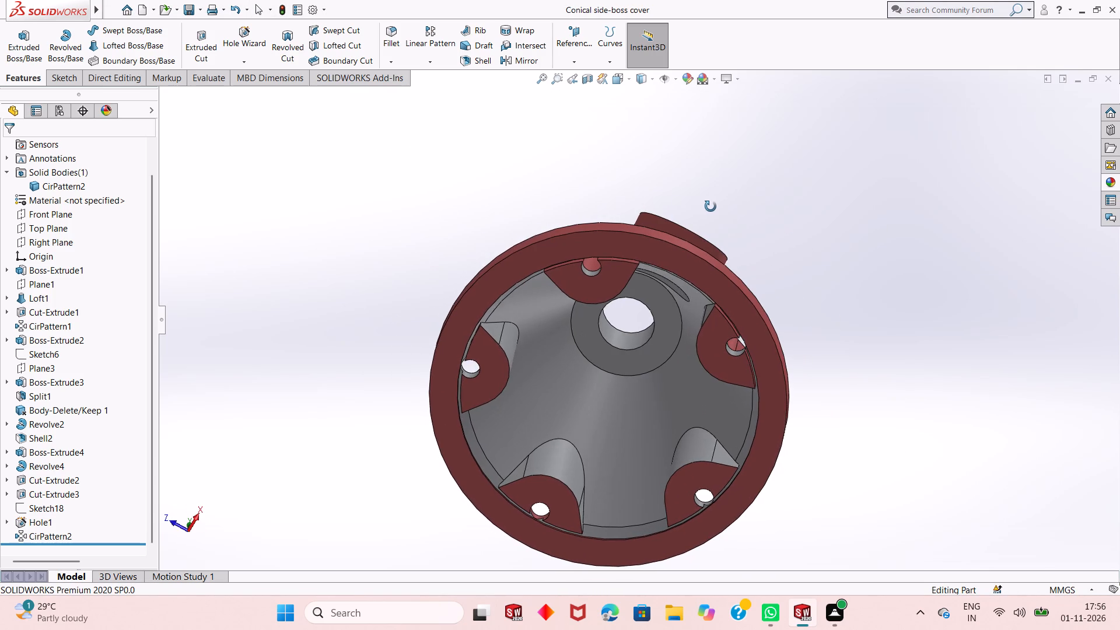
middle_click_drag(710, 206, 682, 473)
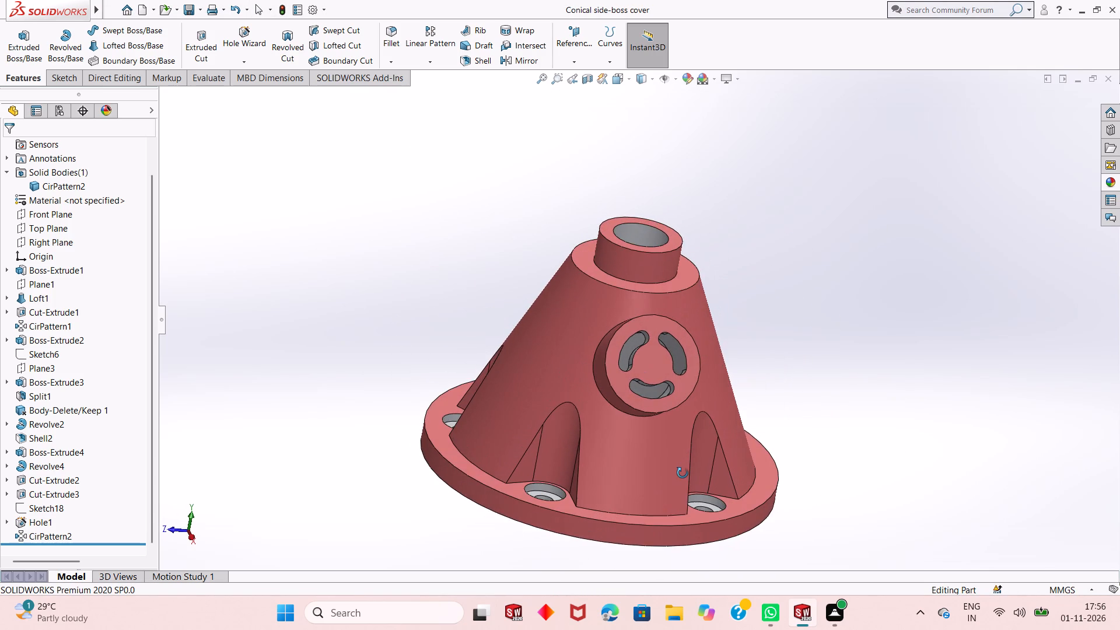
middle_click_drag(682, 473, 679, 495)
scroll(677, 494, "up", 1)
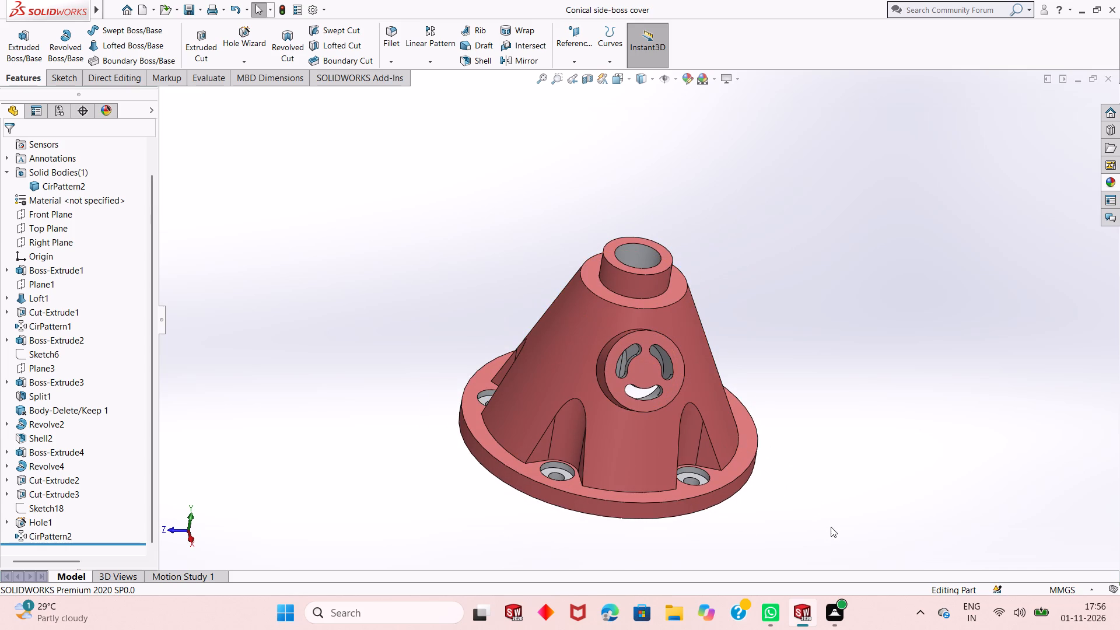